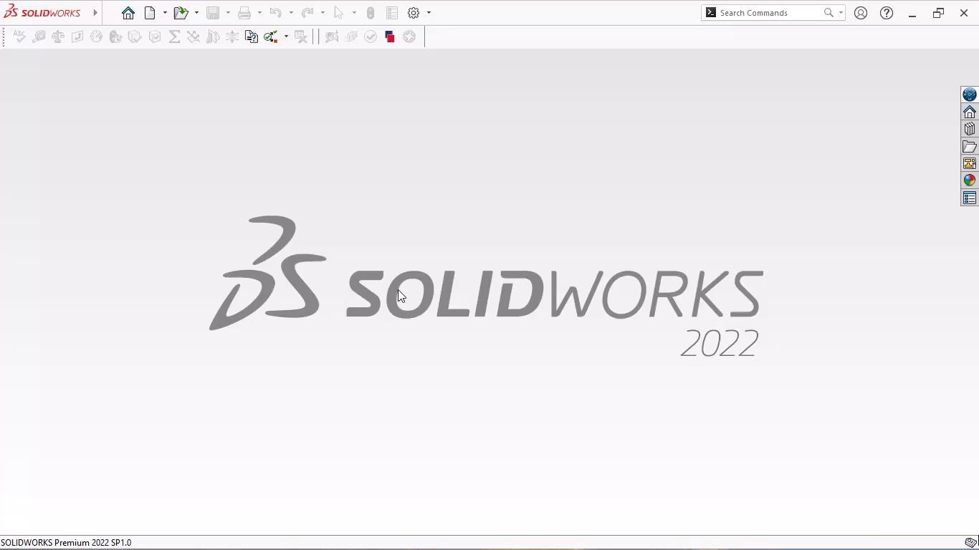
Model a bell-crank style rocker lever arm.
Create a new part document.
{"action": "left_click", "coordinate": [128, 9]}
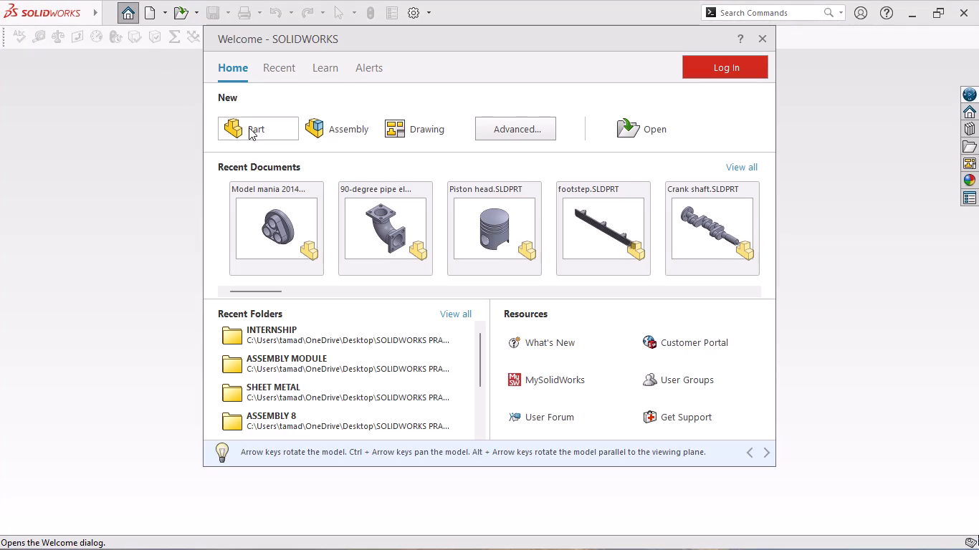
{"action": "left_click", "coordinate": [249, 127]}
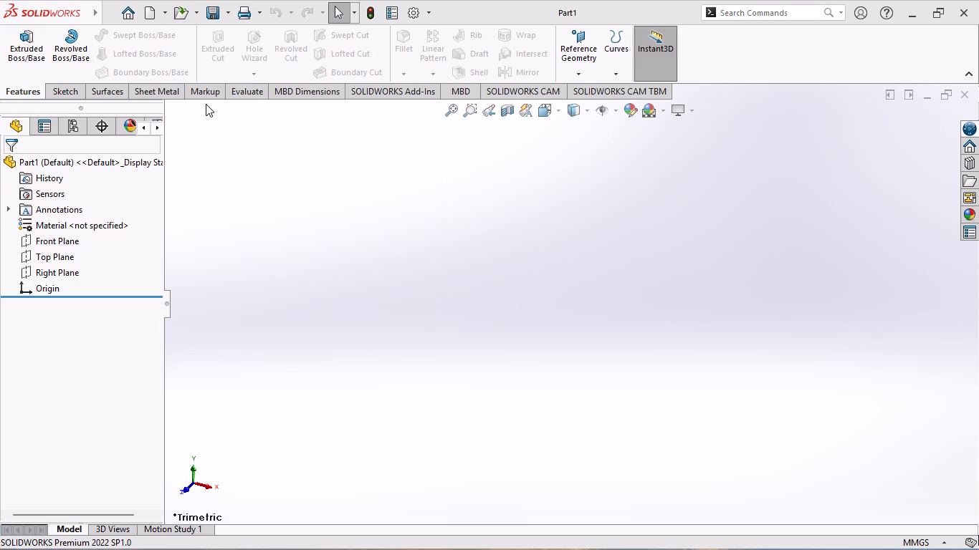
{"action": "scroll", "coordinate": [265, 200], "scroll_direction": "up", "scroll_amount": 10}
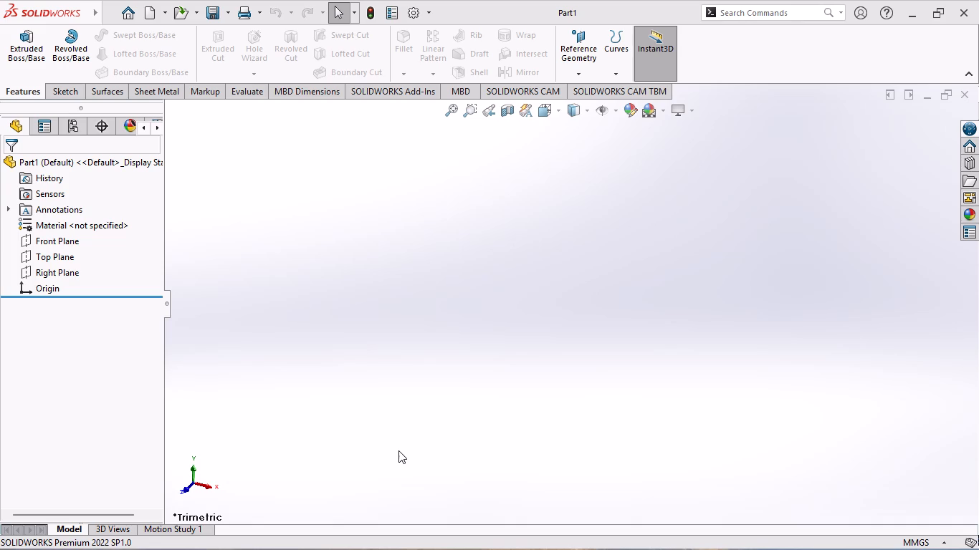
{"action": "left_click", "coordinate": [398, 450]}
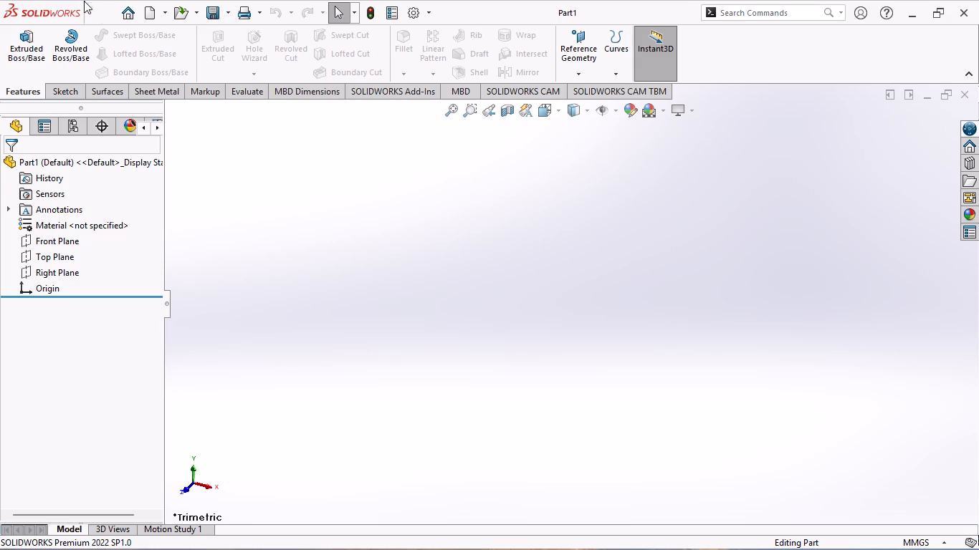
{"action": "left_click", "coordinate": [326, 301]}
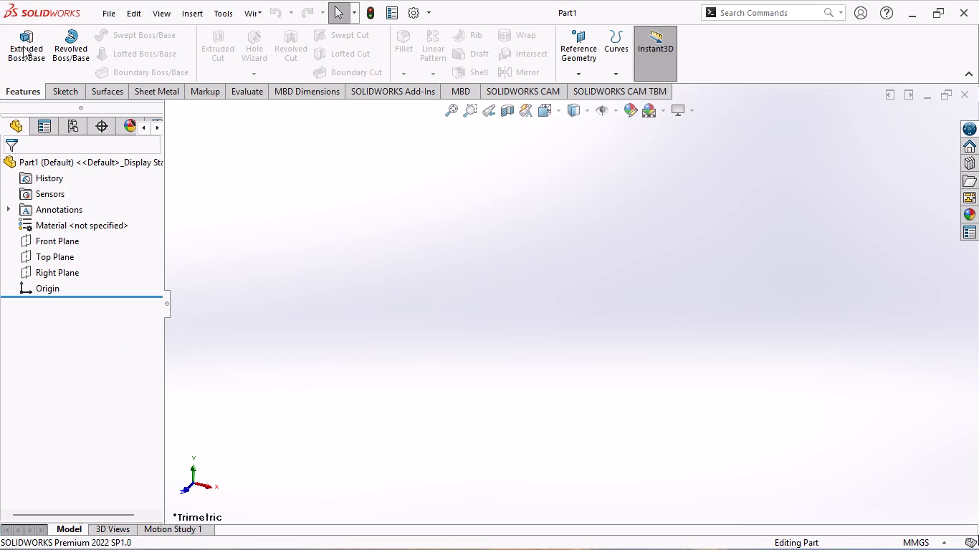
Start a new sketch on the Front Plane.
{"action": "left_click", "coordinate": [70, 89]}
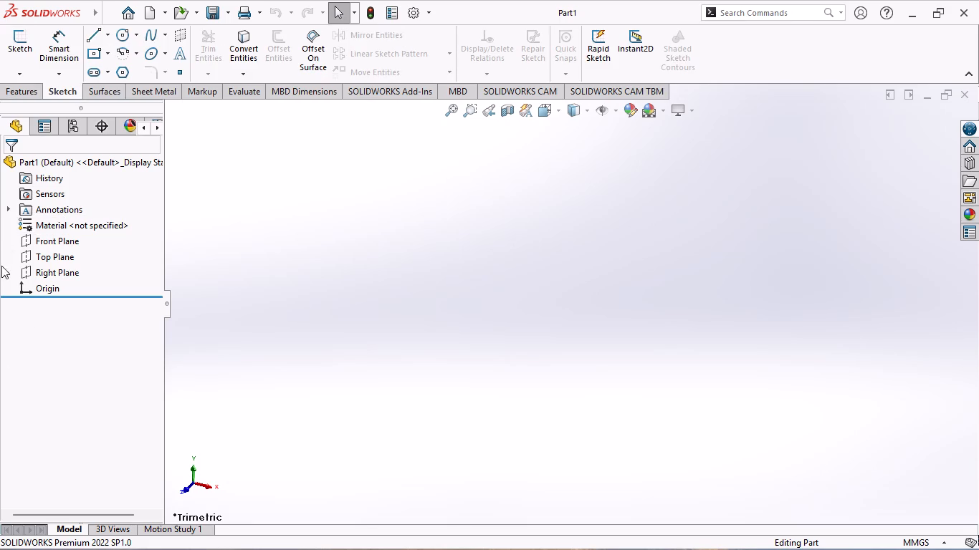
{"action": "left_click", "coordinate": [25, 242]}
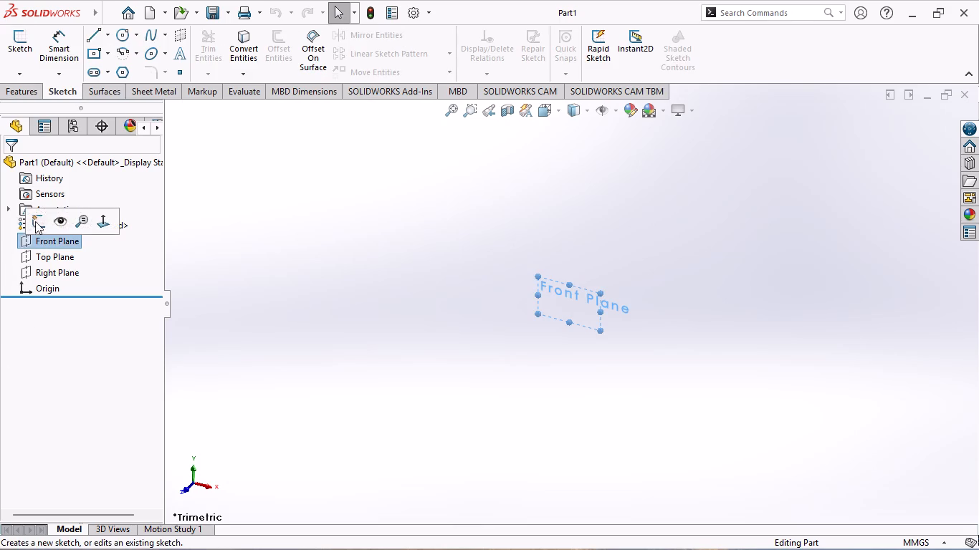
{"action": "left_click", "coordinate": [36, 211]}
{"action": "left_click_drag", "start_coordinate": [272, 315], "coordinate": [285, 313]}
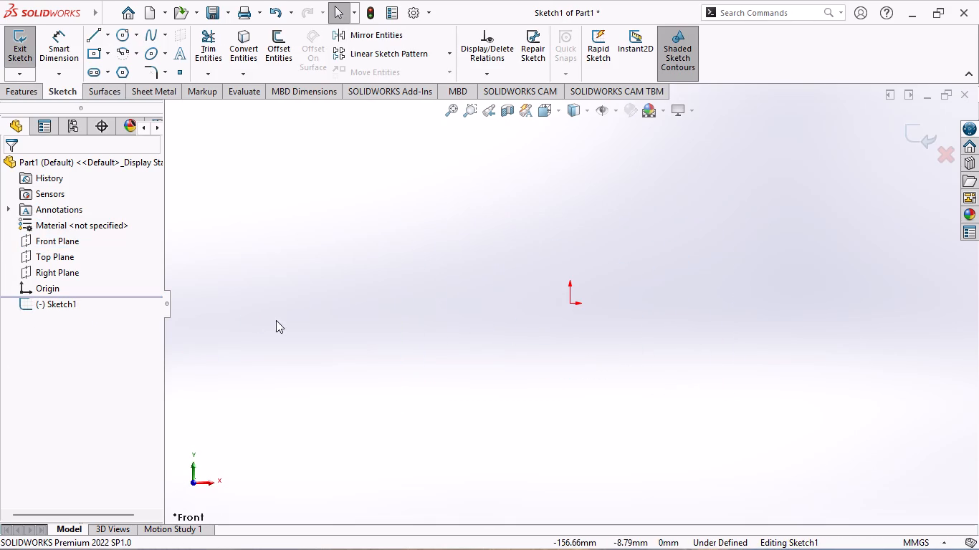
Sketch a vertical centerline about 200 mm long passing through the origin.
{"action": "left_click", "coordinate": [108, 36]}
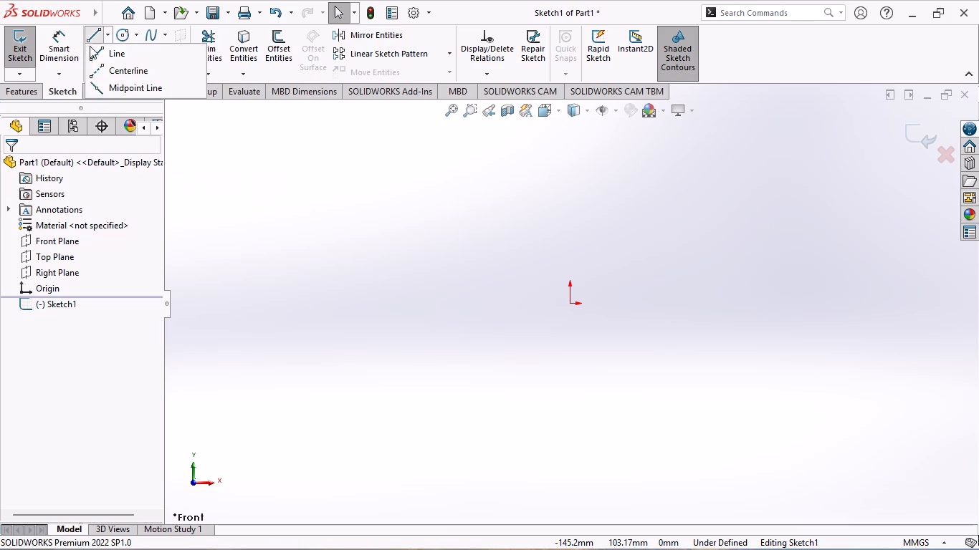
{"action": "left_click", "coordinate": [140, 68]}
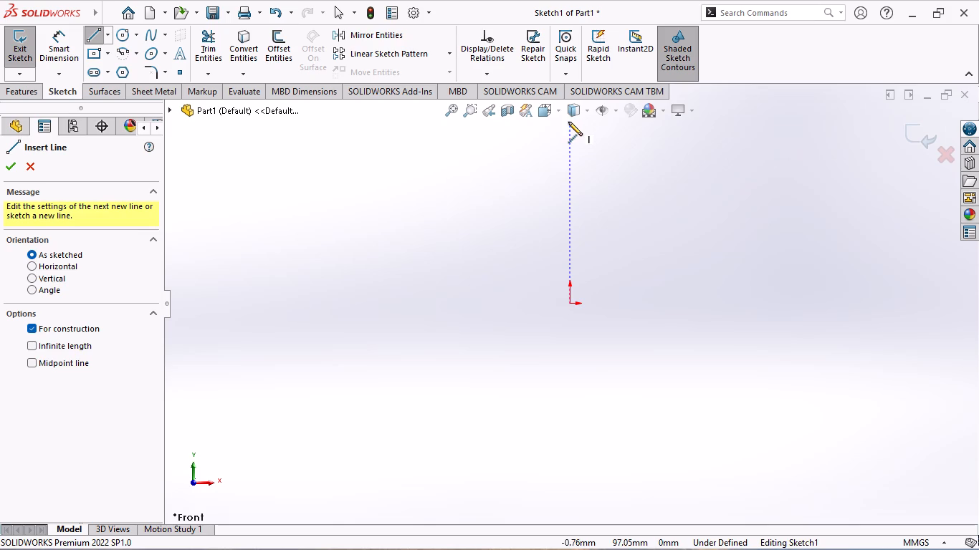
{"action": "left_click", "coordinate": [576, 115]}
{"action": "left_click", "coordinate": [489, 284]}
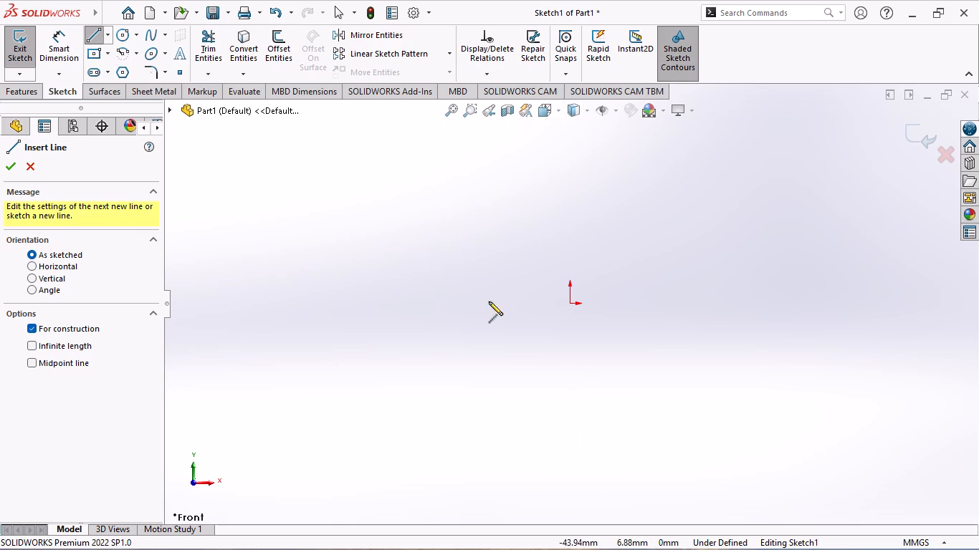
{"action": "left_click", "coordinate": [572, 127]}
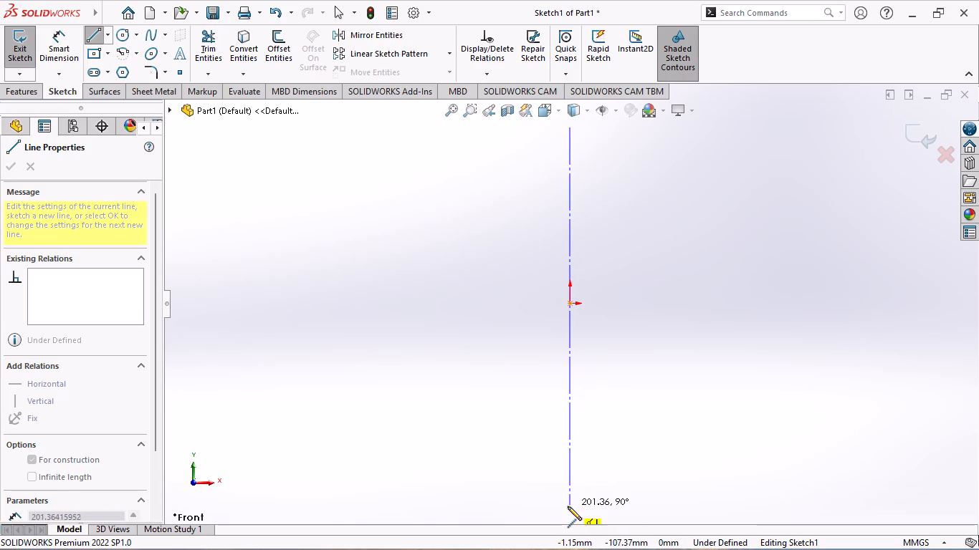
{"action": "left_click_drag", "start_coordinate": [572, 511], "coordinate": [580, 508]}
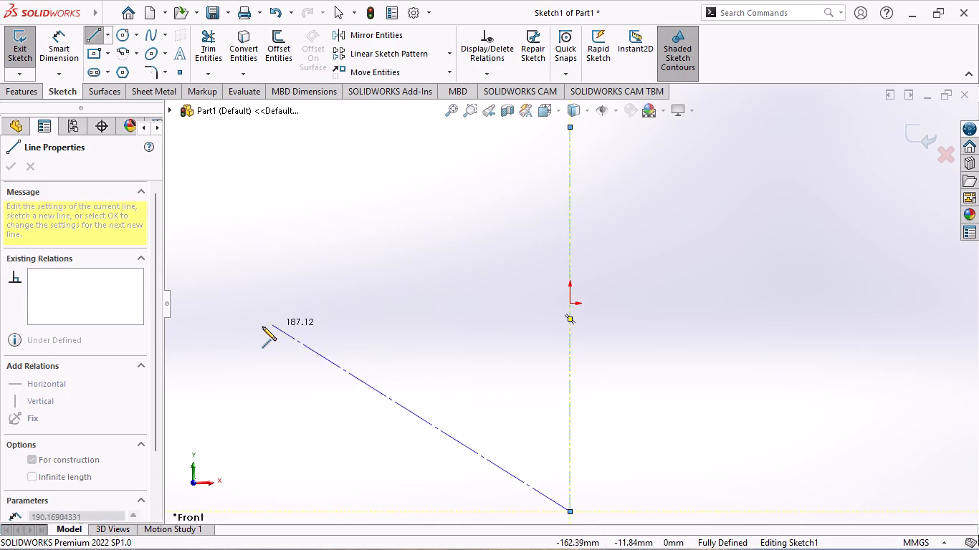
{"action": "key", "text": "Escape"}
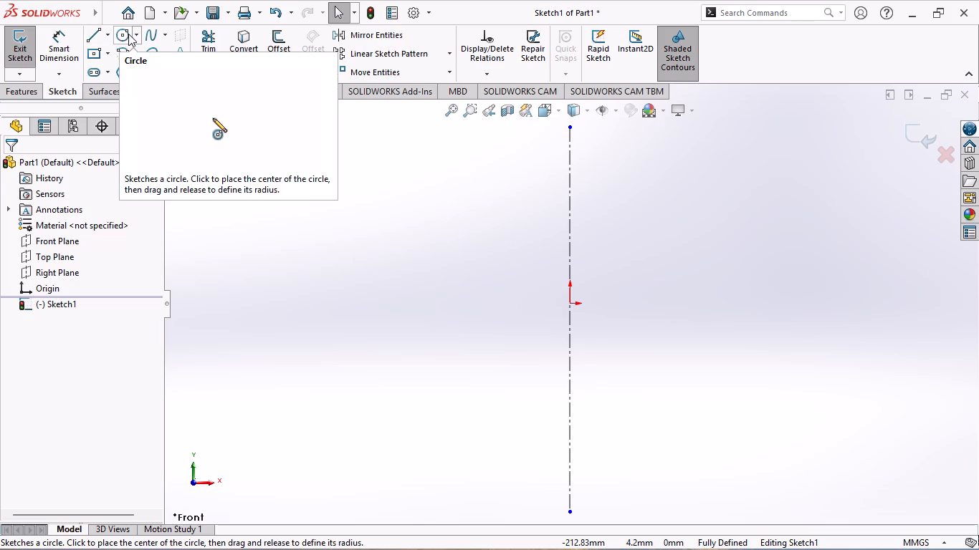
Sketch a horizontal centerline about 401 mm long passing through the origin.
{"action": "left_click", "coordinate": [110, 35]}
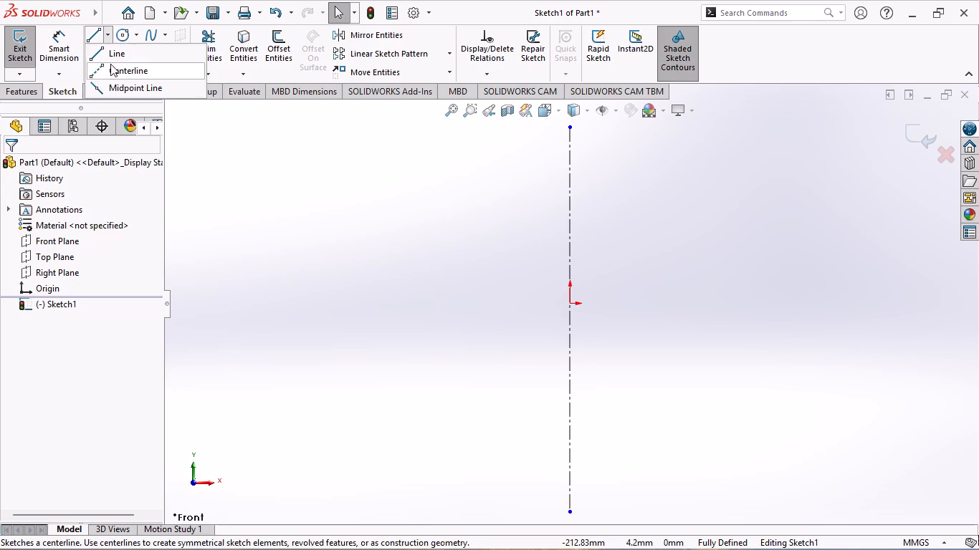
{"action": "left_click", "coordinate": [110, 64]}
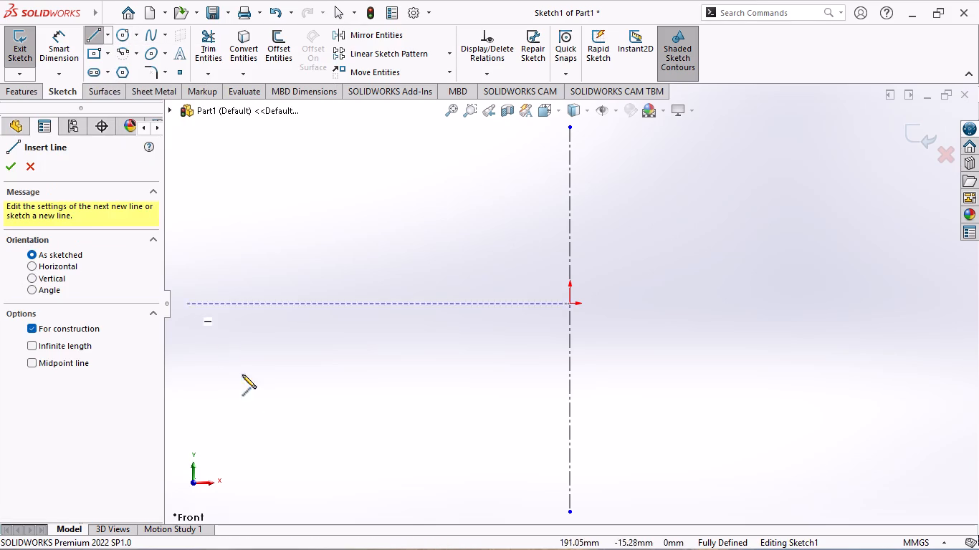
{"action": "left_click", "coordinate": [183, 303]}
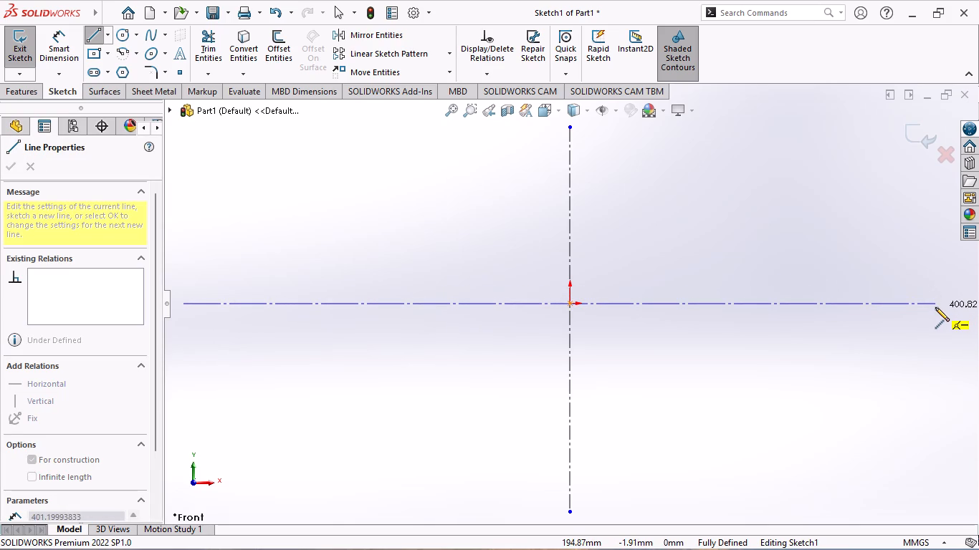
{"action": "left_click", "coordinate": [935, 307]}
{"action": "key", "text": "Escape"}
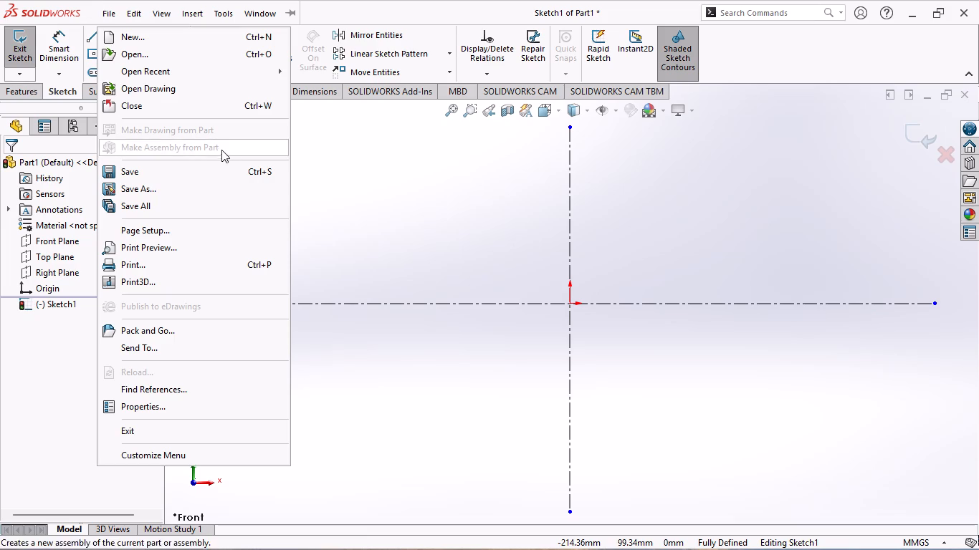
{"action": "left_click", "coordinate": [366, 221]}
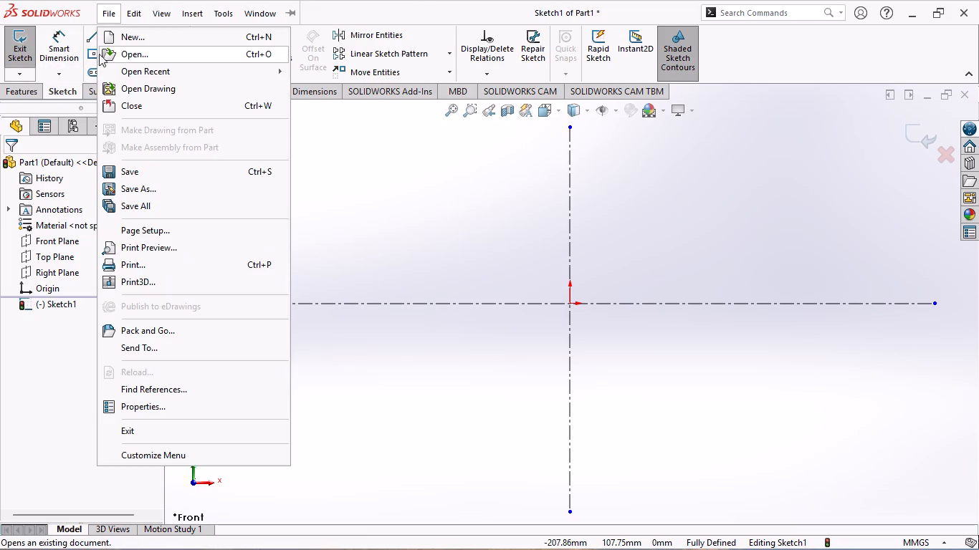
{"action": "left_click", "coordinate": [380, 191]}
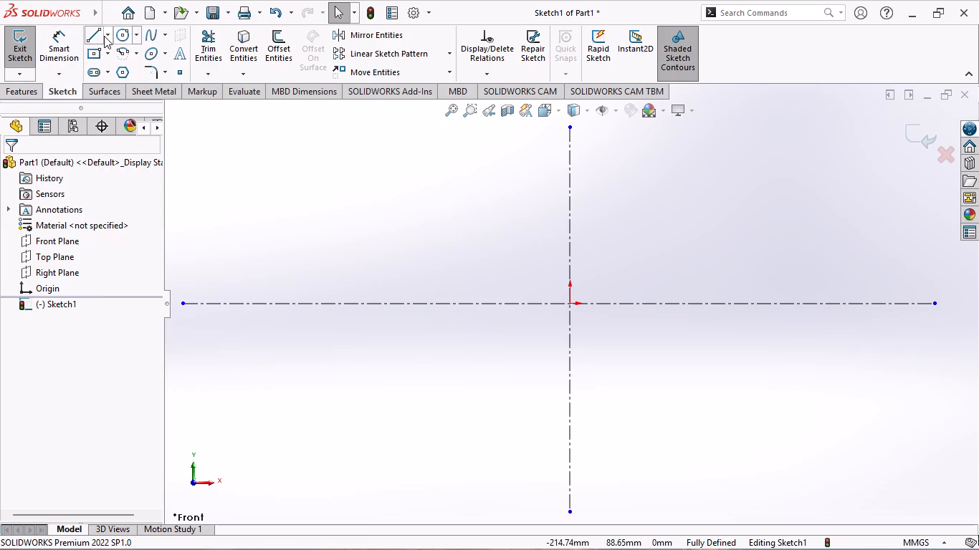
Sketch two concentric circles centred on the origin, with radii of about 26 mm and about 48 mm.
{"action": "left_click", "coordinate": [121, 32]}
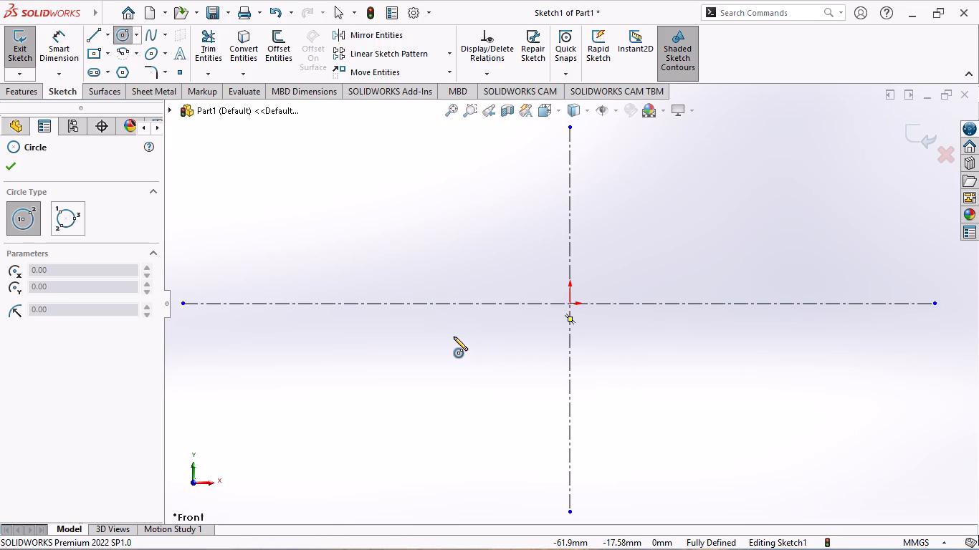
{"action": "left_click", "coordinate": [568, 302]}
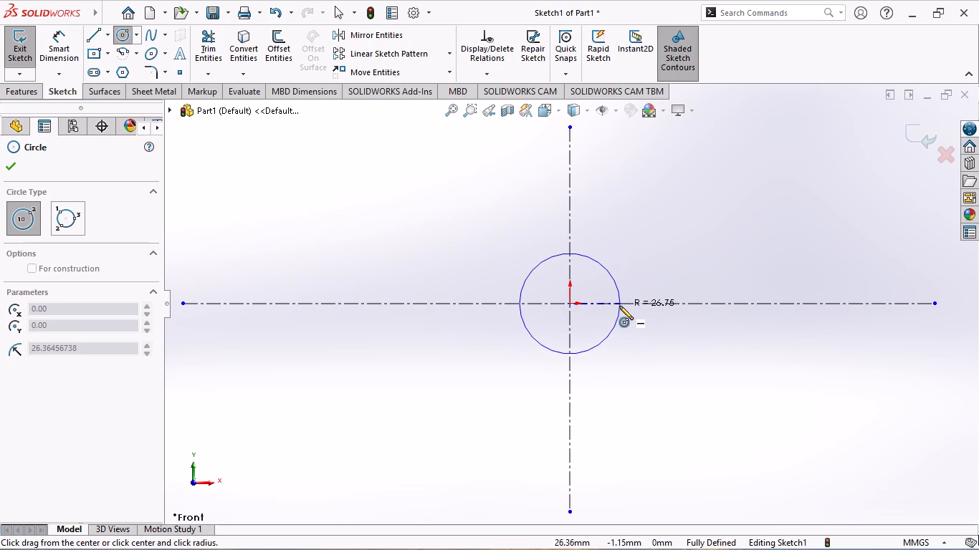
{"action": "left_click", "coordinate": [619, 306]}
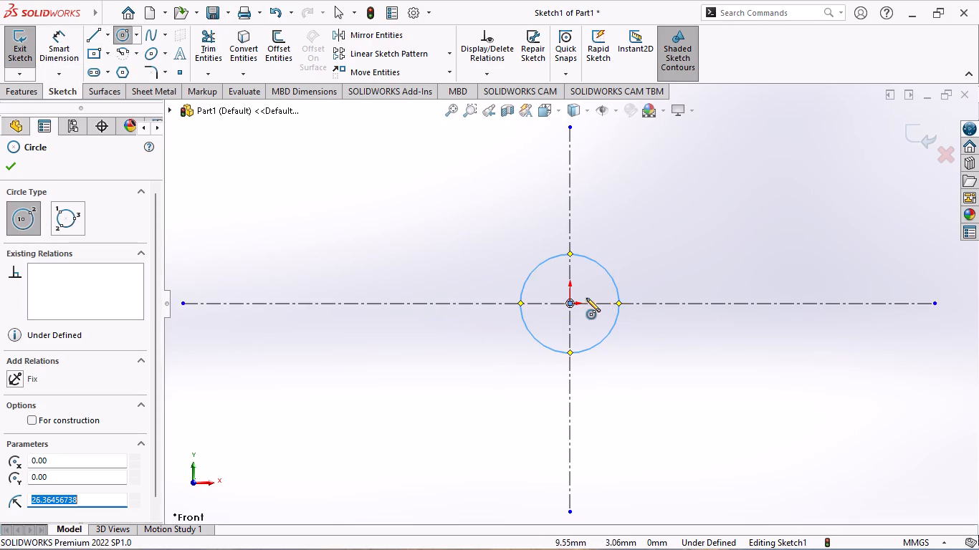
{"action": "left_click", "coordinate": [567, 301]}
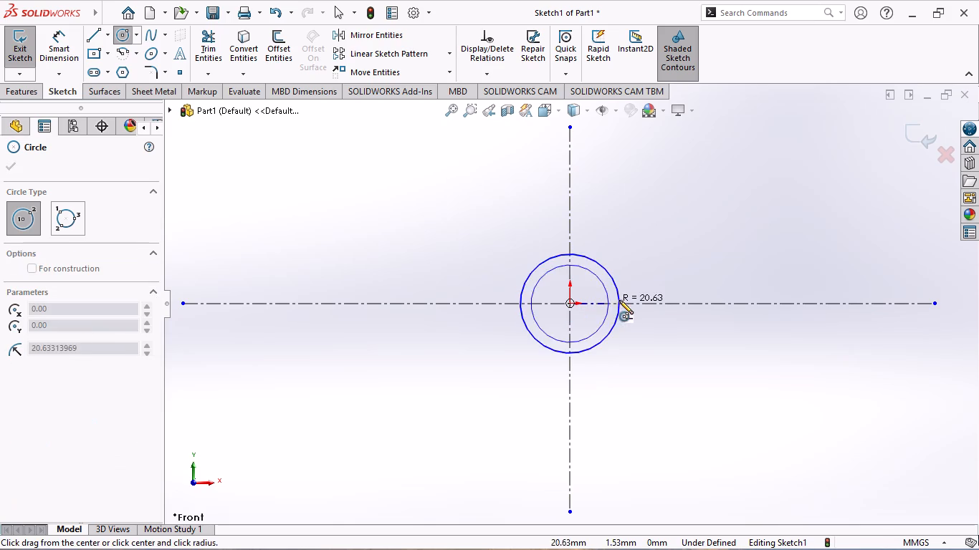
{"action": "left_click", "coordinate": [660, 306]}
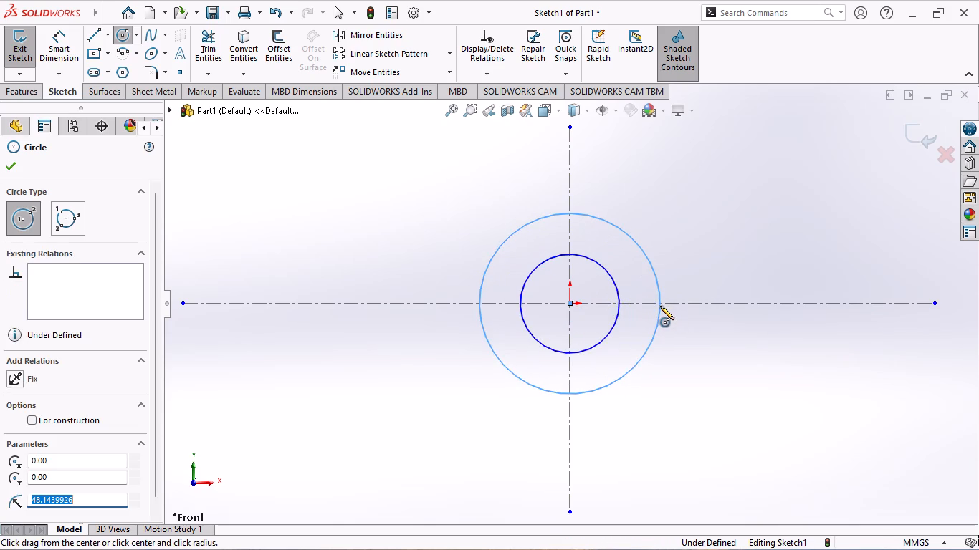
{"action": "key", "text": "Escape"}
{"action": "key", "text": "Escape"}
{"action": "key", "text": "Escape"}
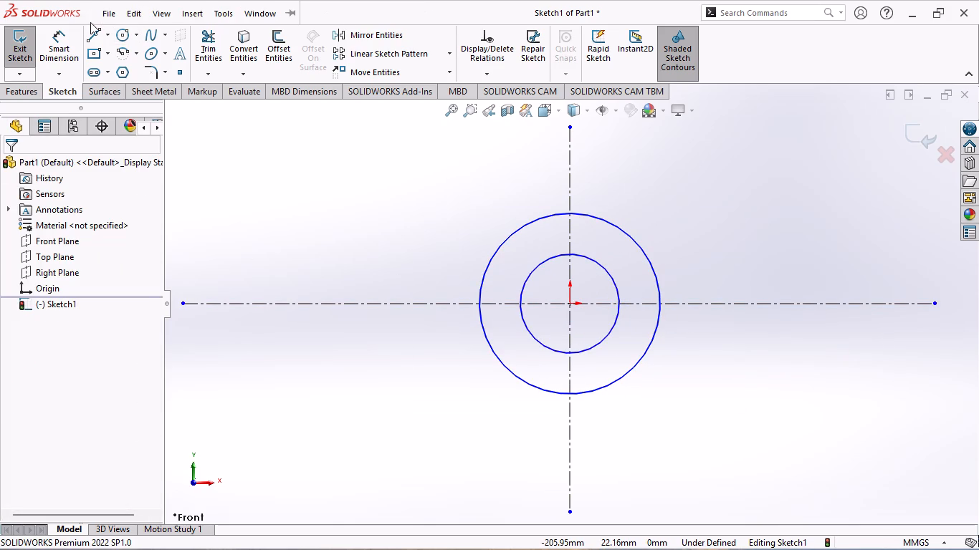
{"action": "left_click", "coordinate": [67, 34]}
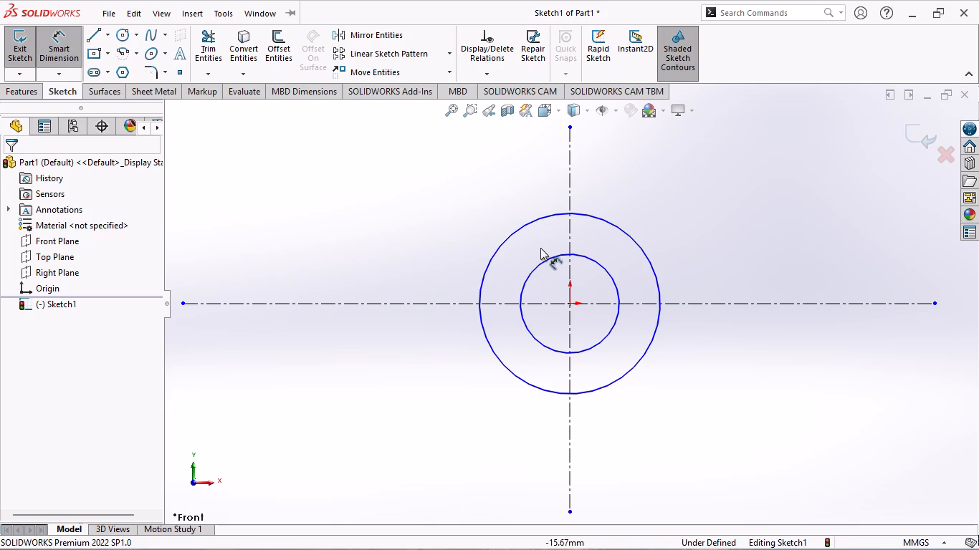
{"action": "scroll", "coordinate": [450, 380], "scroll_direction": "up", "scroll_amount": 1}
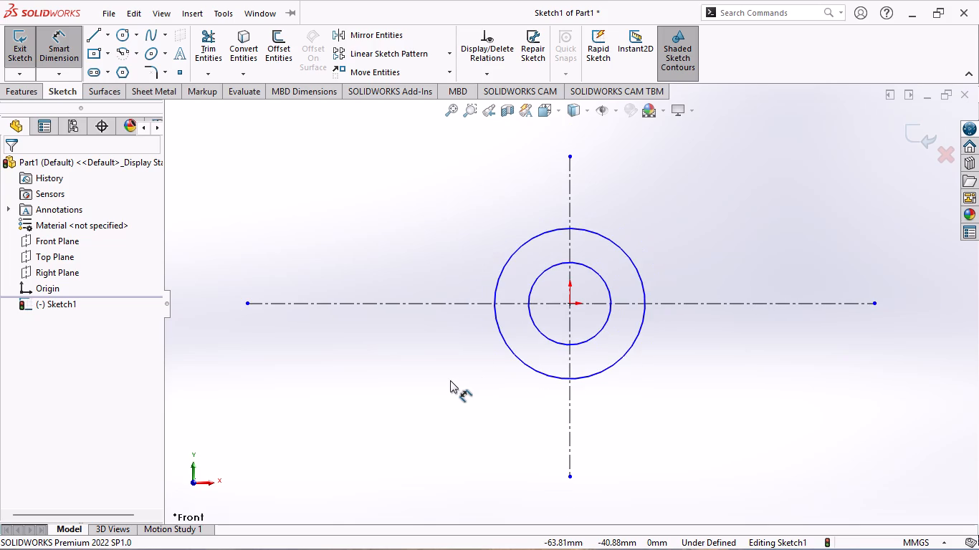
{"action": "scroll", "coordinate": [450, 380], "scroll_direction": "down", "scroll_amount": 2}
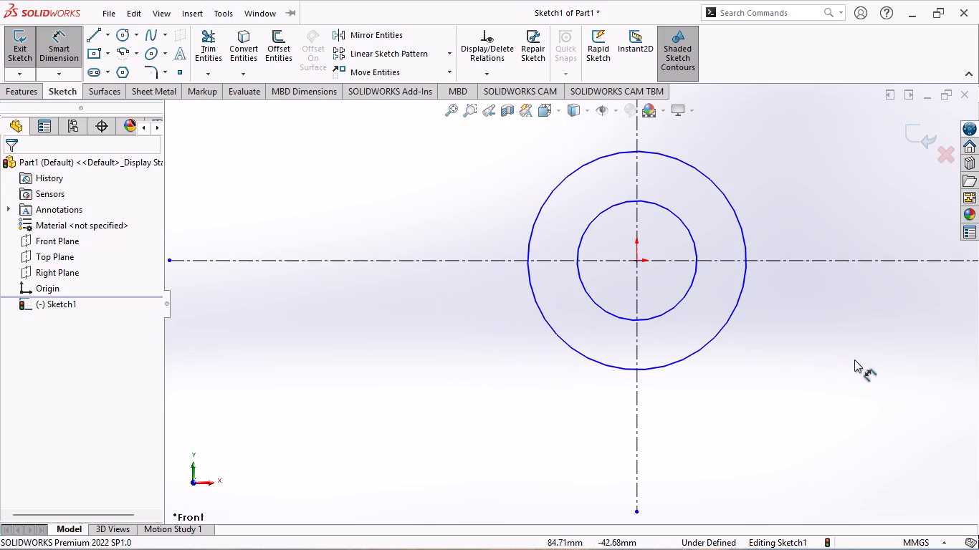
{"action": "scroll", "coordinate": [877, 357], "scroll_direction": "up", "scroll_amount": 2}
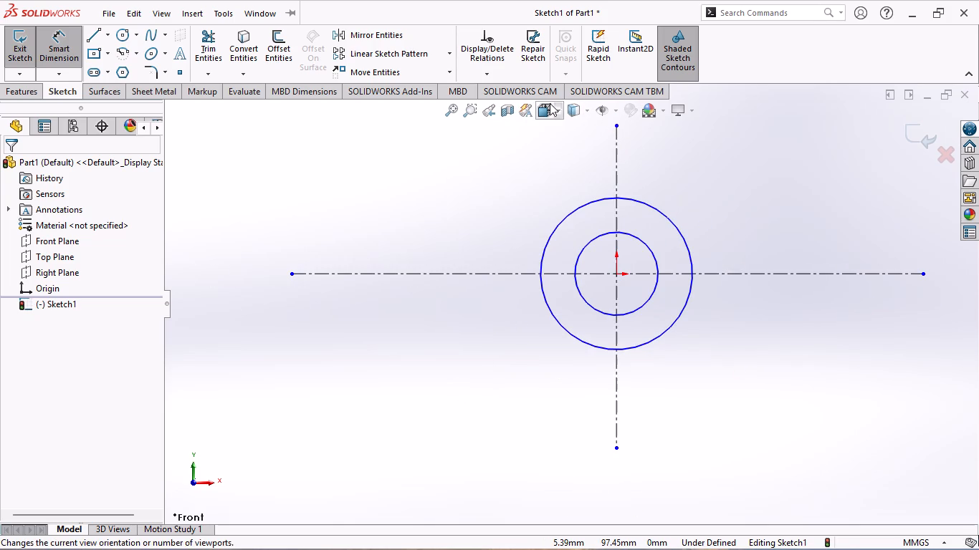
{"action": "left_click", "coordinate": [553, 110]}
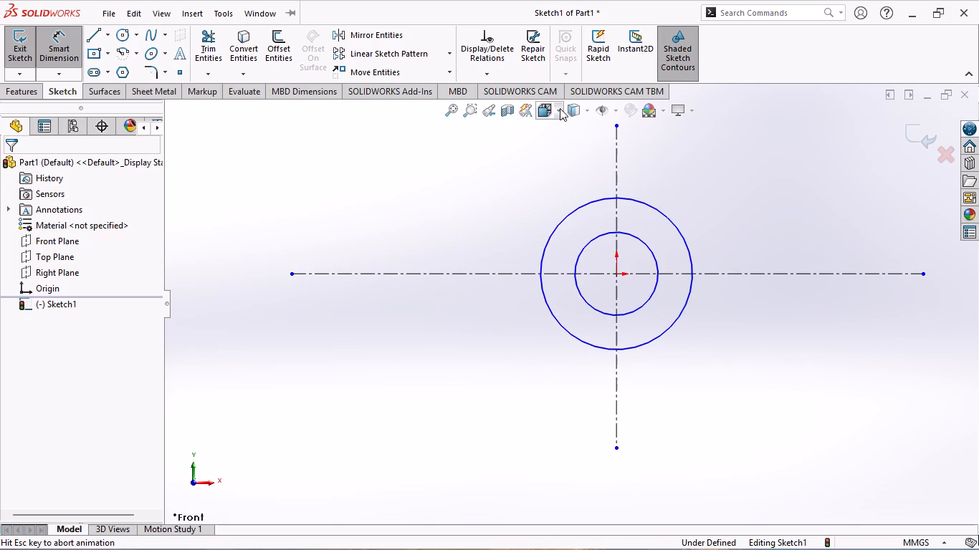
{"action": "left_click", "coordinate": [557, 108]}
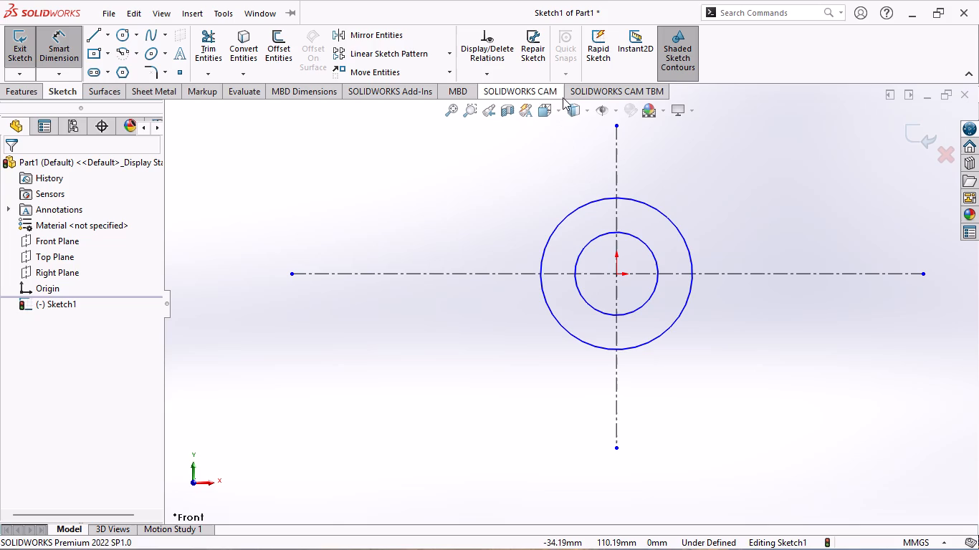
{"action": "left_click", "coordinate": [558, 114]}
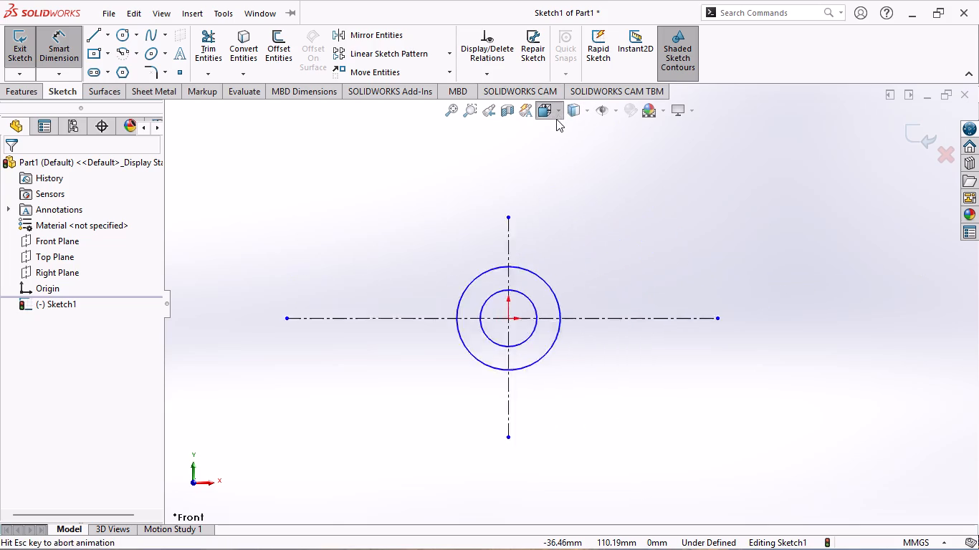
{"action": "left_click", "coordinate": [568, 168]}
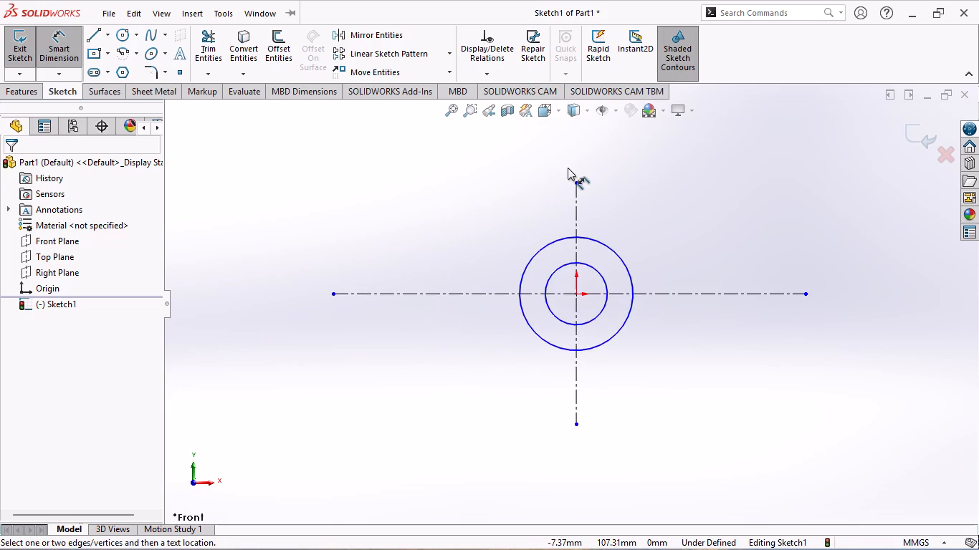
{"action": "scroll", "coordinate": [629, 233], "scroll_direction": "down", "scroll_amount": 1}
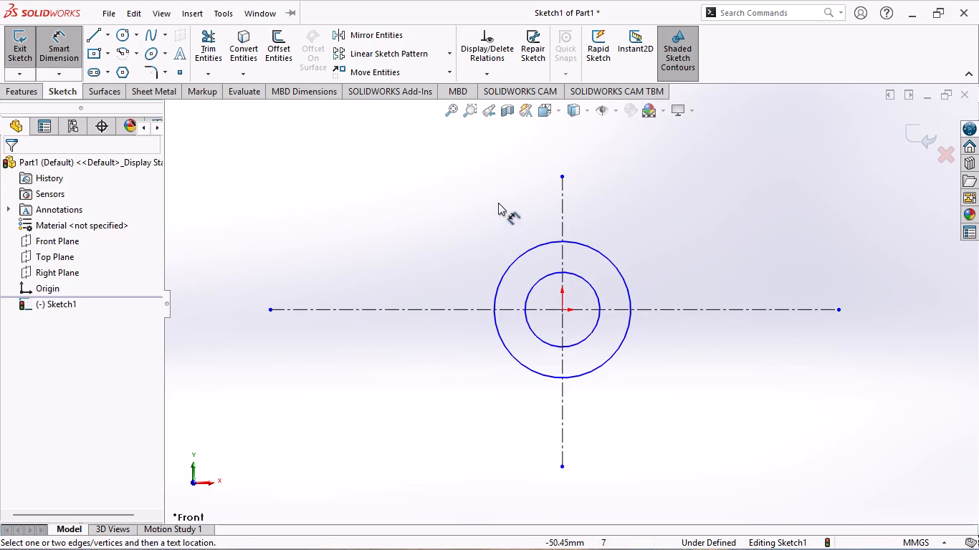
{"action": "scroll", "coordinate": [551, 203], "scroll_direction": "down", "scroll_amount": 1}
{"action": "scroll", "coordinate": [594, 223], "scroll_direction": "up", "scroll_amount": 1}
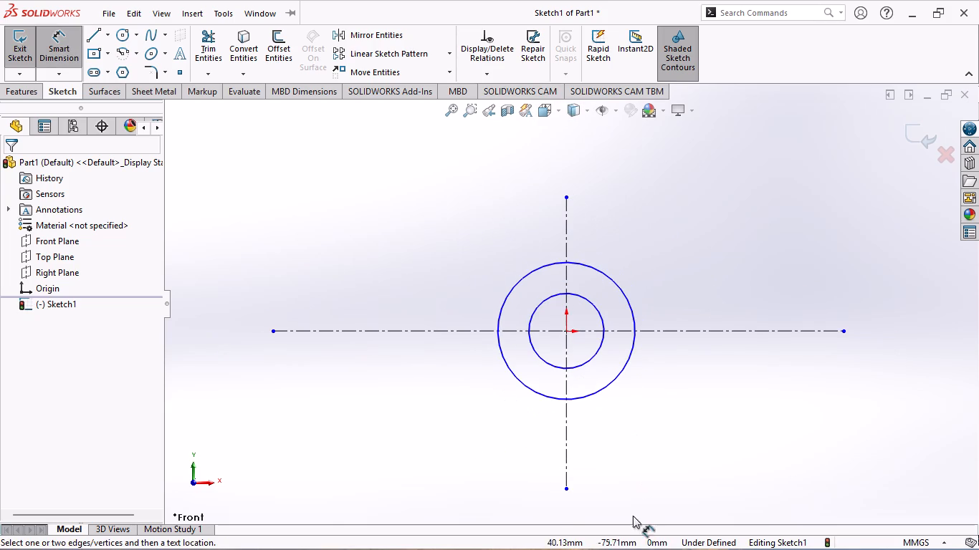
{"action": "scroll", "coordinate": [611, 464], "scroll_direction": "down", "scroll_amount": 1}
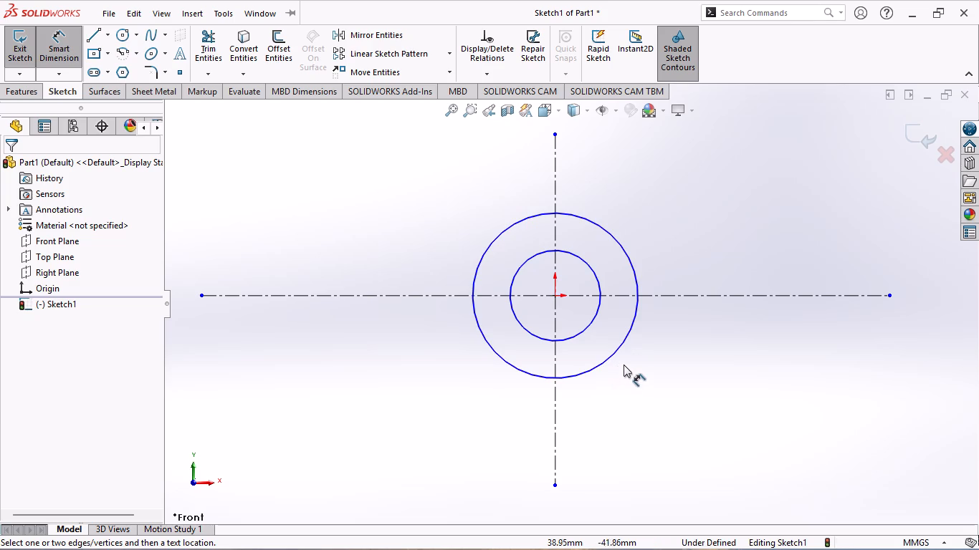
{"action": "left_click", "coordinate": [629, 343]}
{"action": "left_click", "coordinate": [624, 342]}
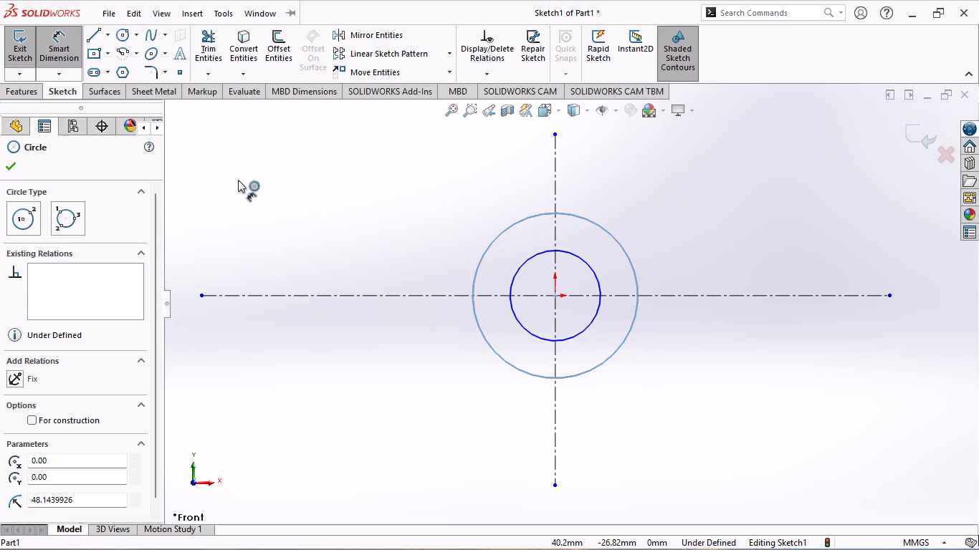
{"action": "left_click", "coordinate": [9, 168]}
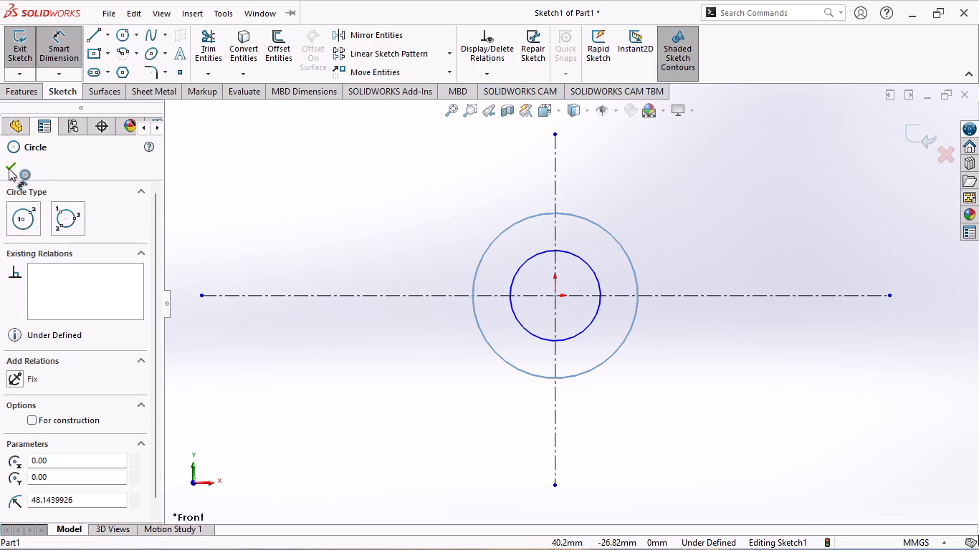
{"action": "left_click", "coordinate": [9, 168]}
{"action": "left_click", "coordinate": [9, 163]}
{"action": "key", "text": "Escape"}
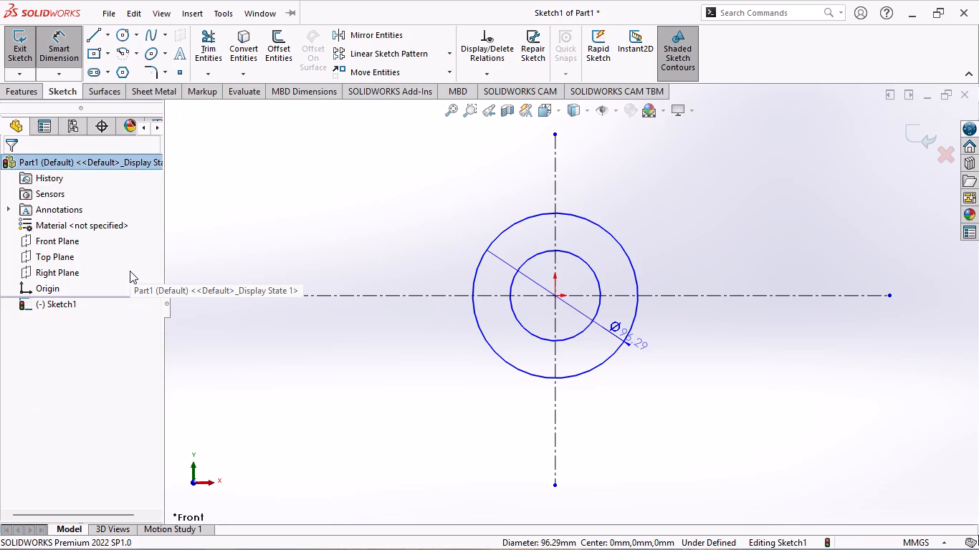
Dimension the outer circle with a diameter of 50 mm.
{"action": "left_click", "coordinate": [38, 48]}
{"action": "left_click", "coordinate": [40, 48]}
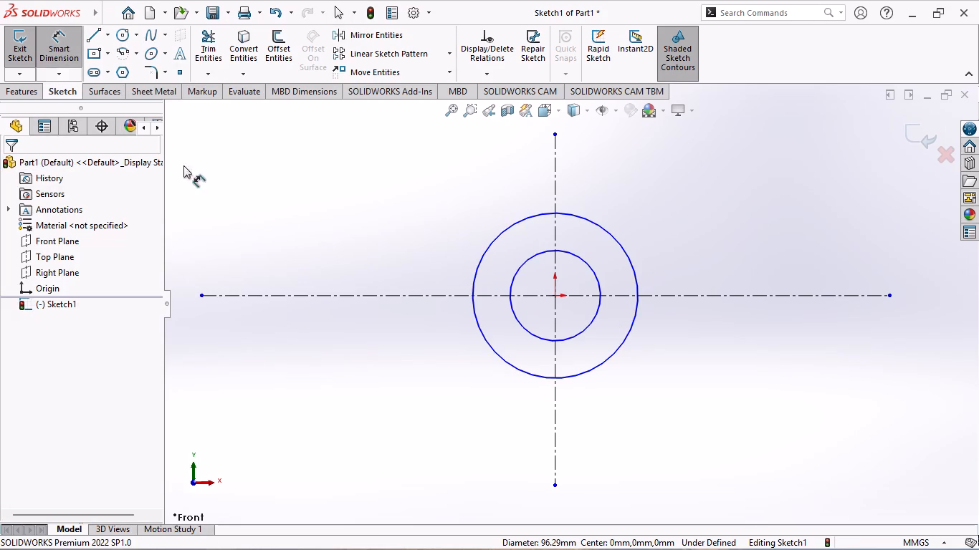
{"action": "left_click", "coordinate": [590, 367]}
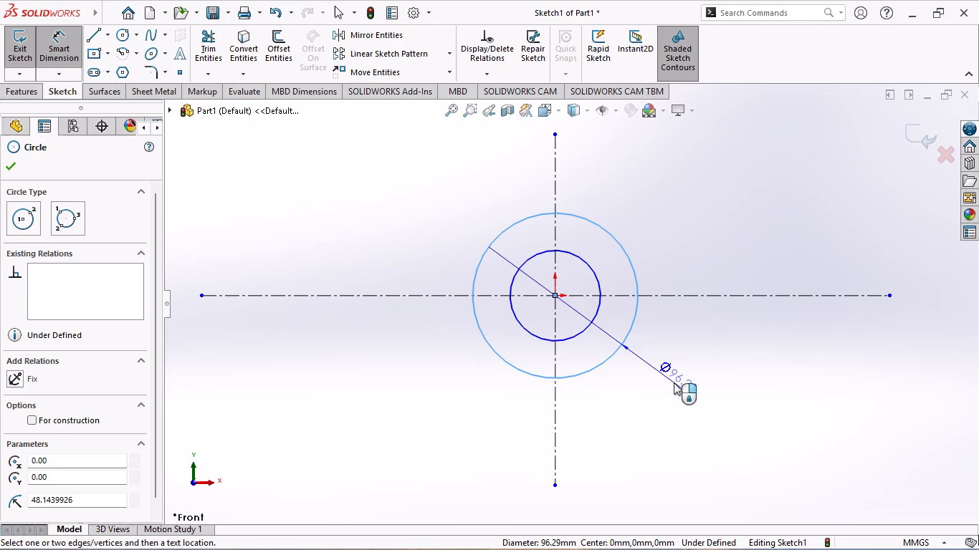
{"action": "left_click", "coordinate": [664, 440]}
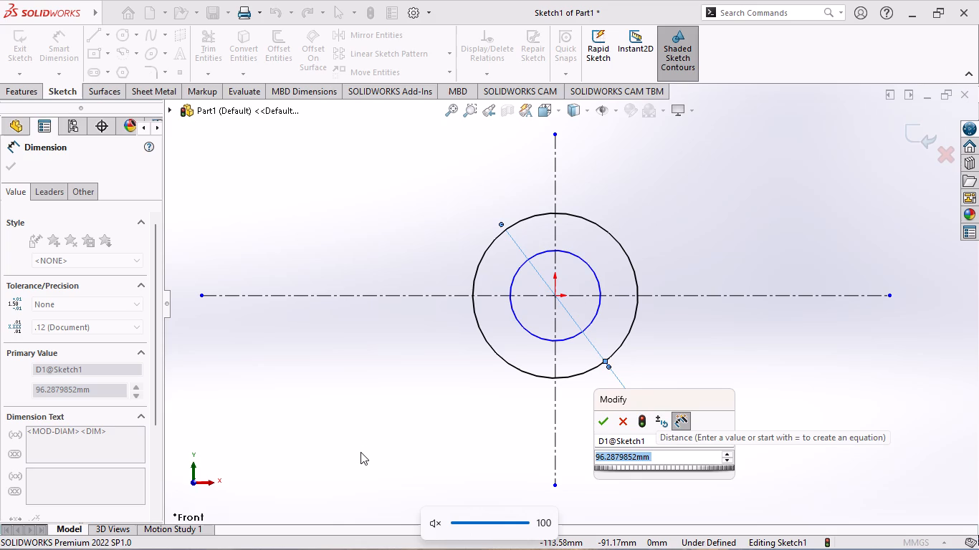
{"action": "type", "text": "50"}
{"action": "key", "text": "Return"}
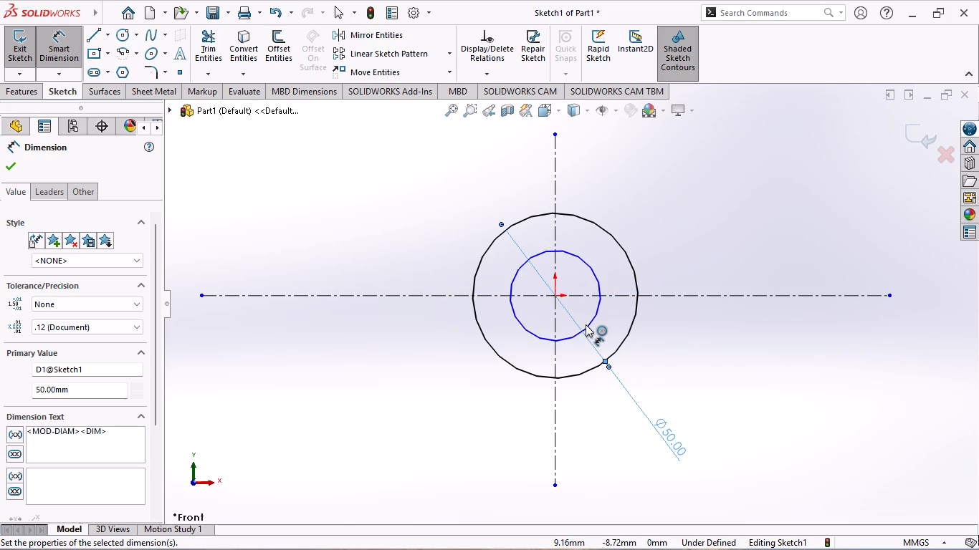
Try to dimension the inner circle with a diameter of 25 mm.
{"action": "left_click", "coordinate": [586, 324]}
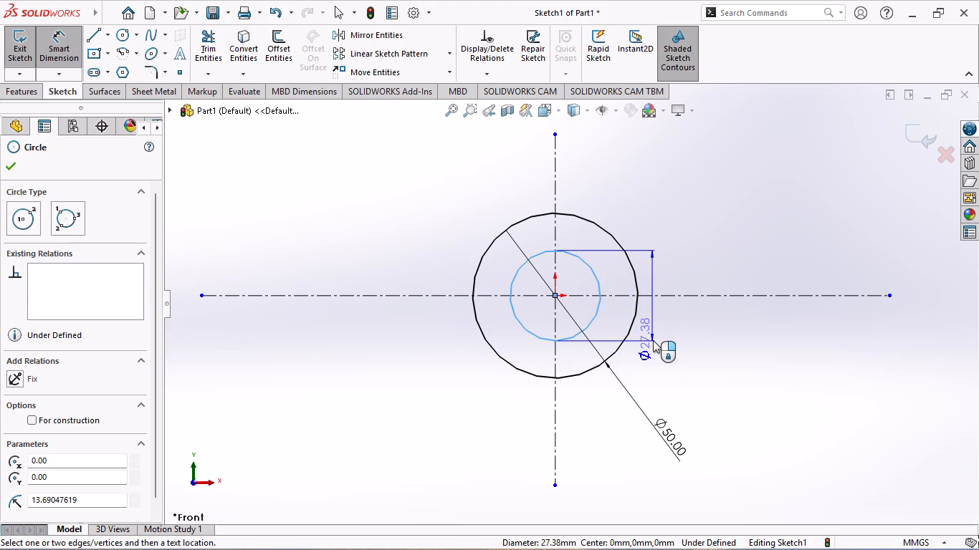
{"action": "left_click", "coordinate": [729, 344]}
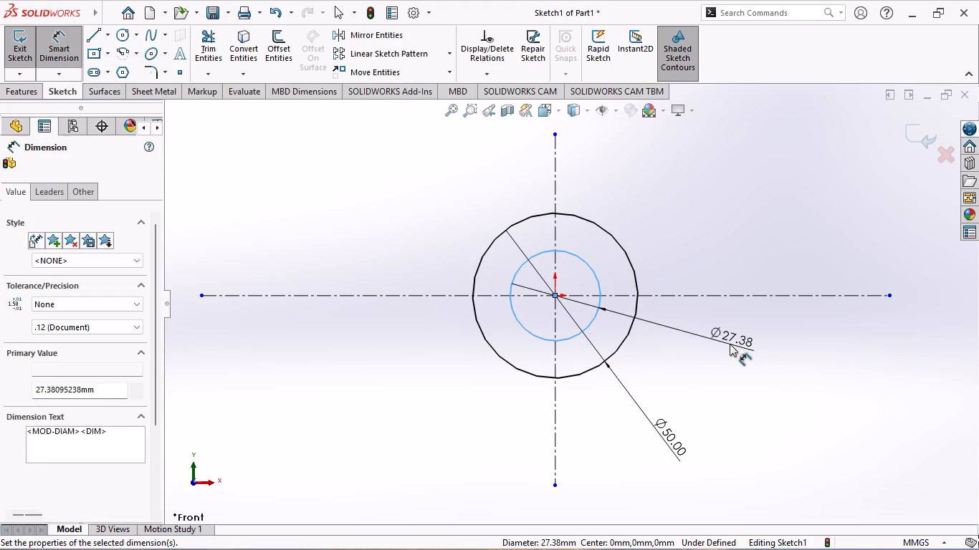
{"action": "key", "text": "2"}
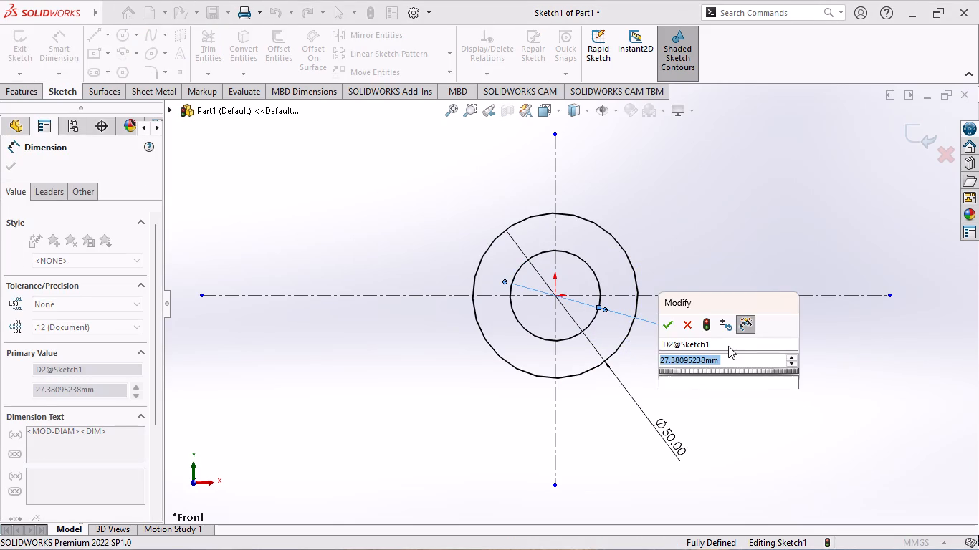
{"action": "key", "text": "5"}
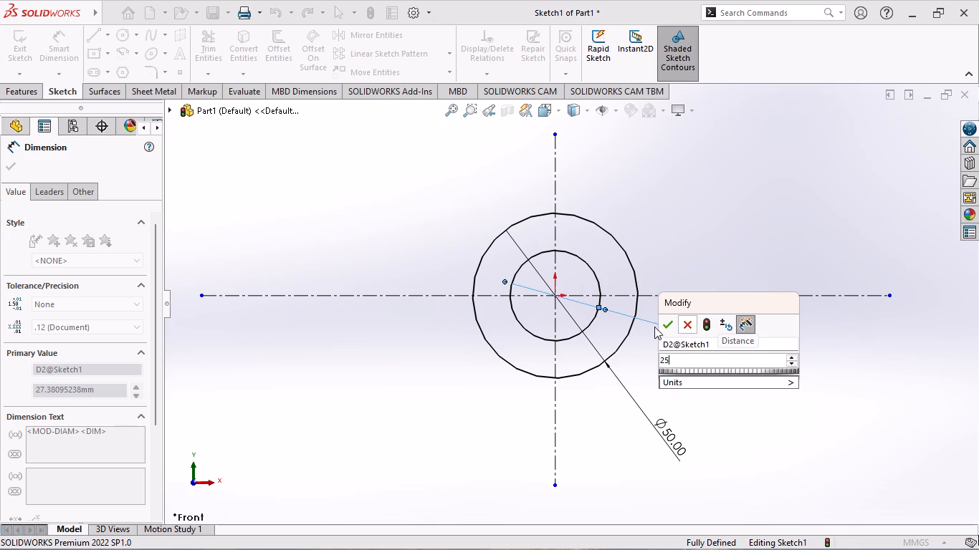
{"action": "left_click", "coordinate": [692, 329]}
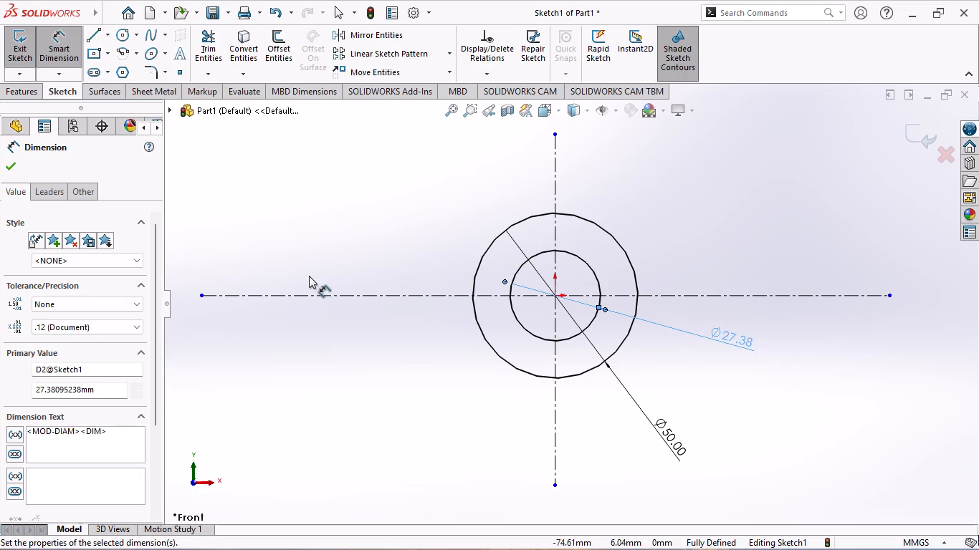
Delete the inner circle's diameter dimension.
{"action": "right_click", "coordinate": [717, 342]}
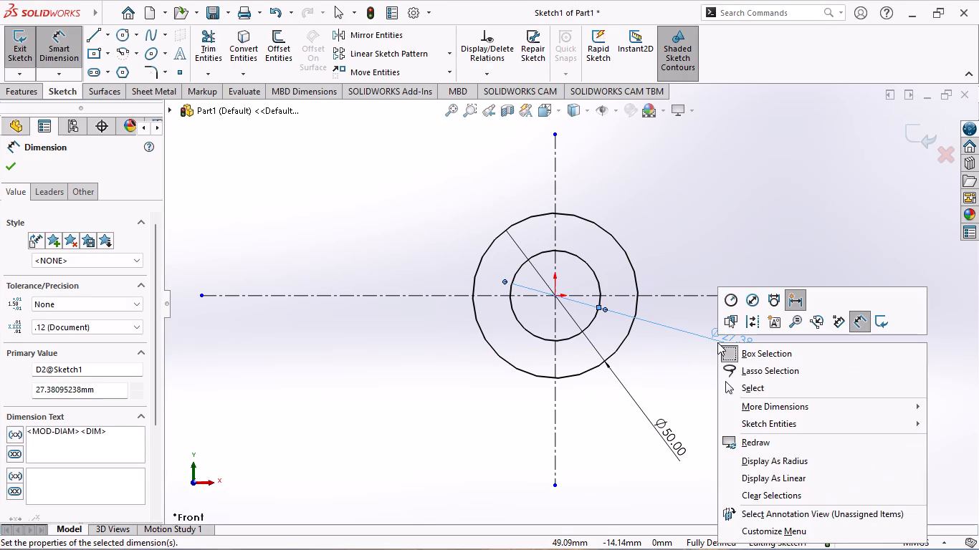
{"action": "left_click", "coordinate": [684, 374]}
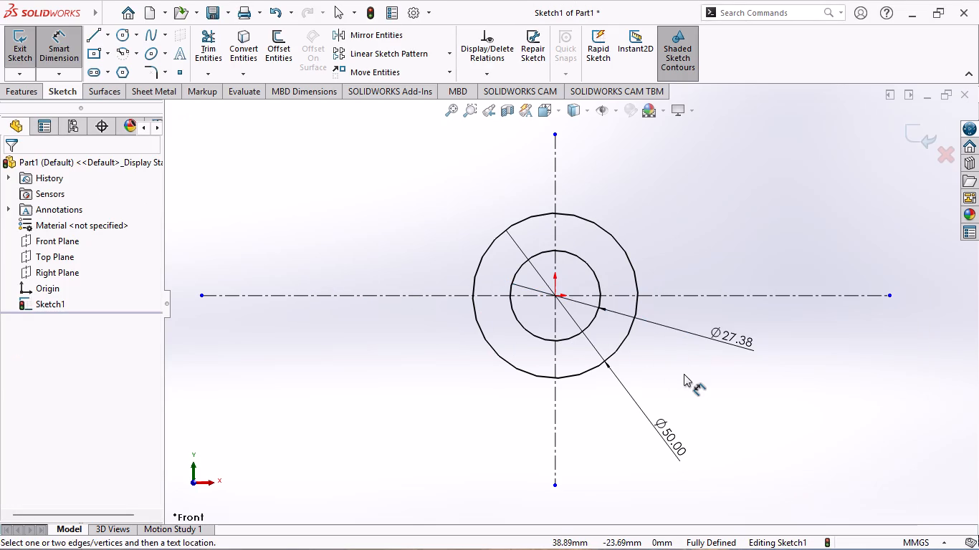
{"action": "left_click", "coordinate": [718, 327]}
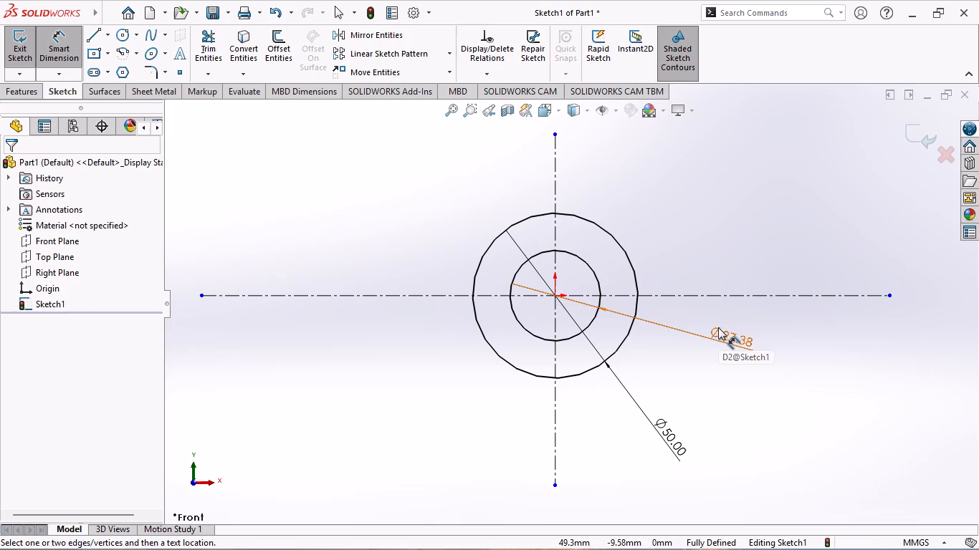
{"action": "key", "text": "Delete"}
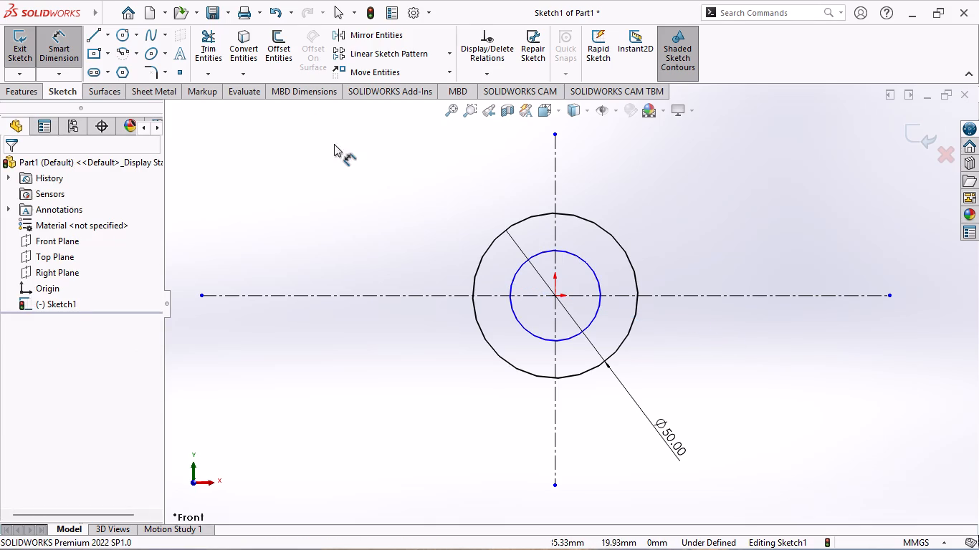
Dimension the inner circle's diameter again, accepting the proposed value.
{"action": "left_click", "coordinate": [591, 314]}
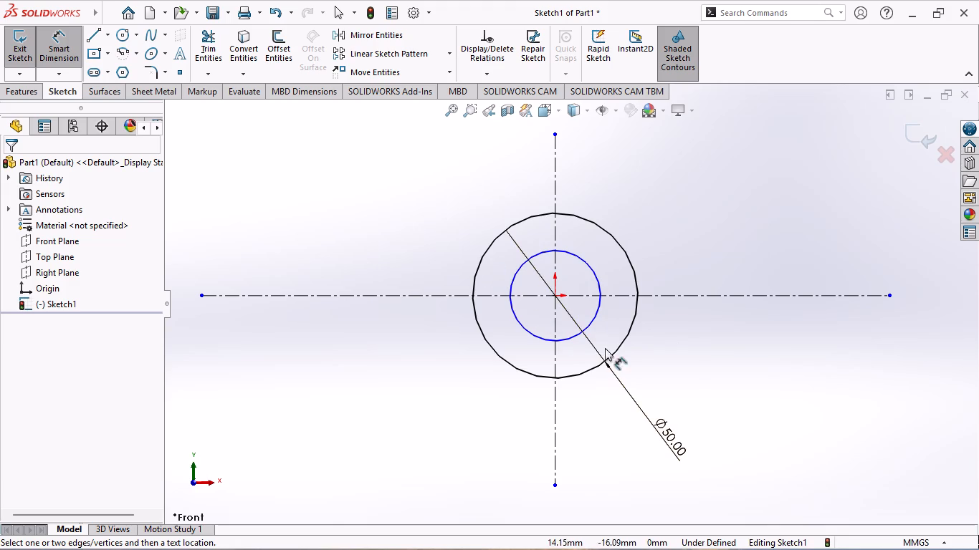
{"action": "left_click", "coordinate": [589, 322]}
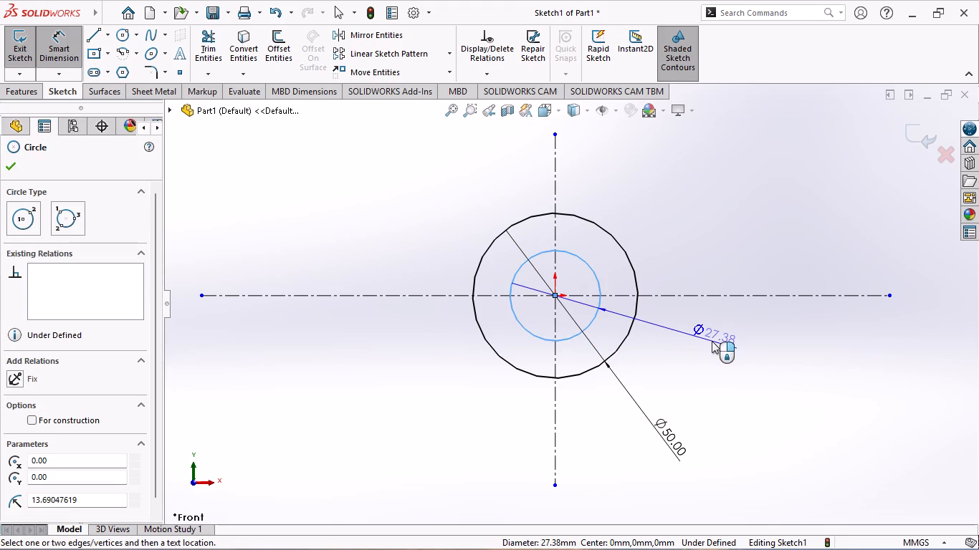
{"action": "left_click", "coordinate": [712, 341]}
{"action": "left_click", "coordinate": [700, 372]}
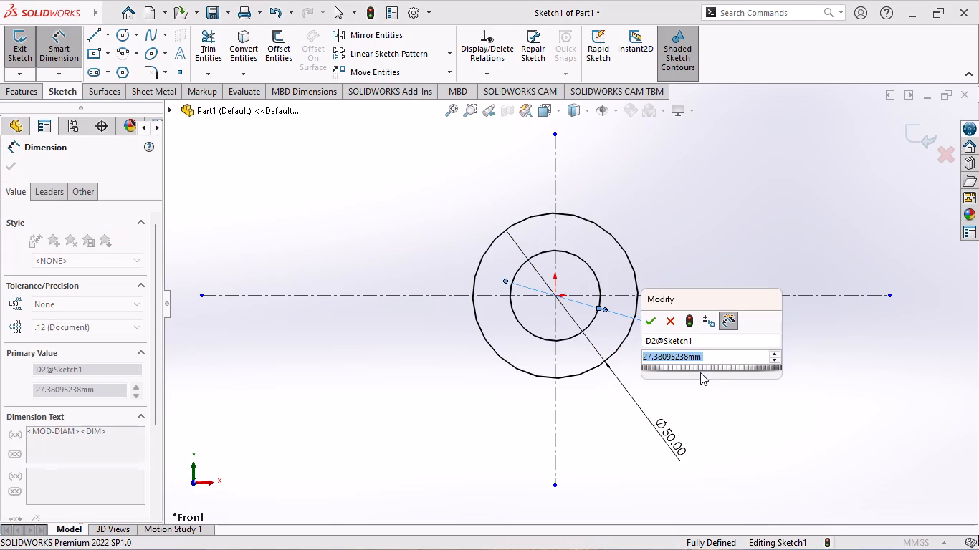
{"action": "left_click", "coordinate": [641, 401]}
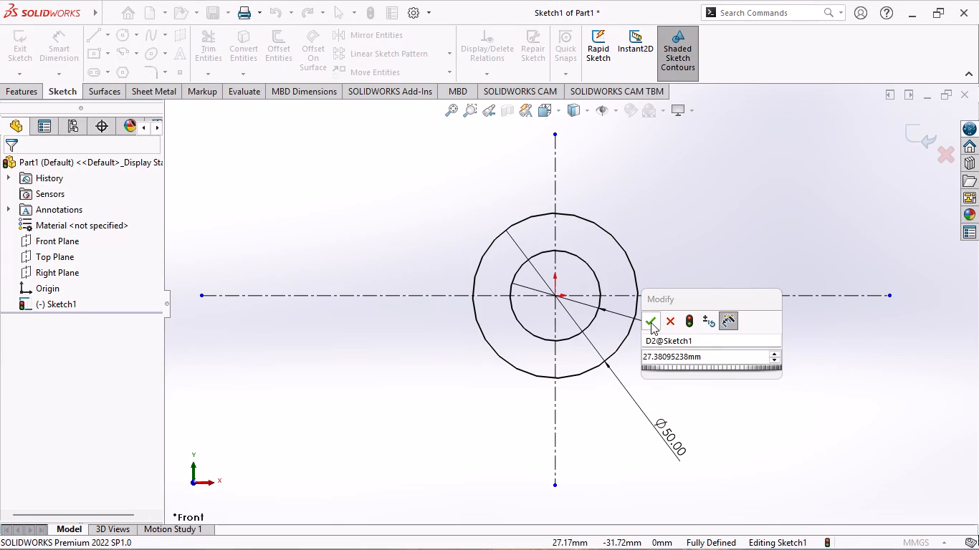
{"action": "left_click", "coordinate": [651, 322]}
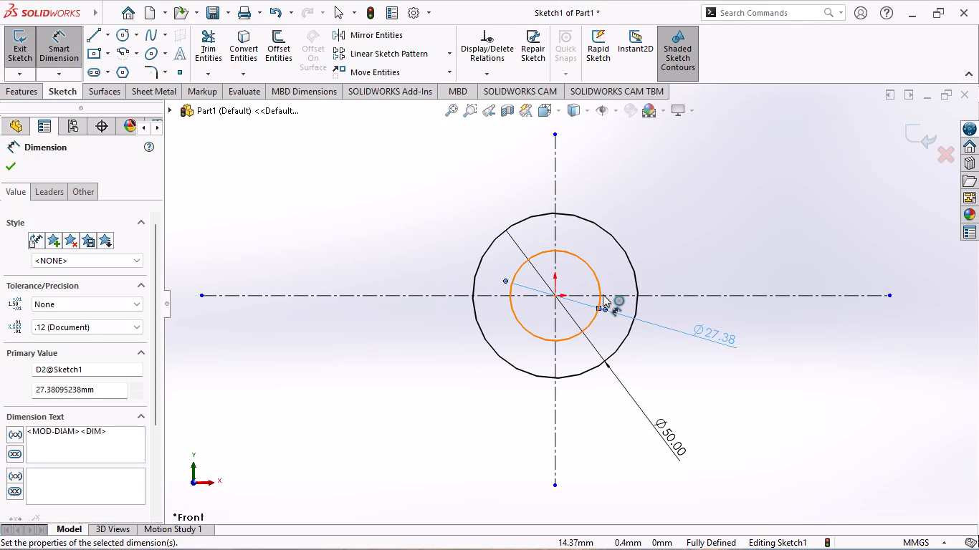
{"action": "left_click", "coordinate": [6, 167]}
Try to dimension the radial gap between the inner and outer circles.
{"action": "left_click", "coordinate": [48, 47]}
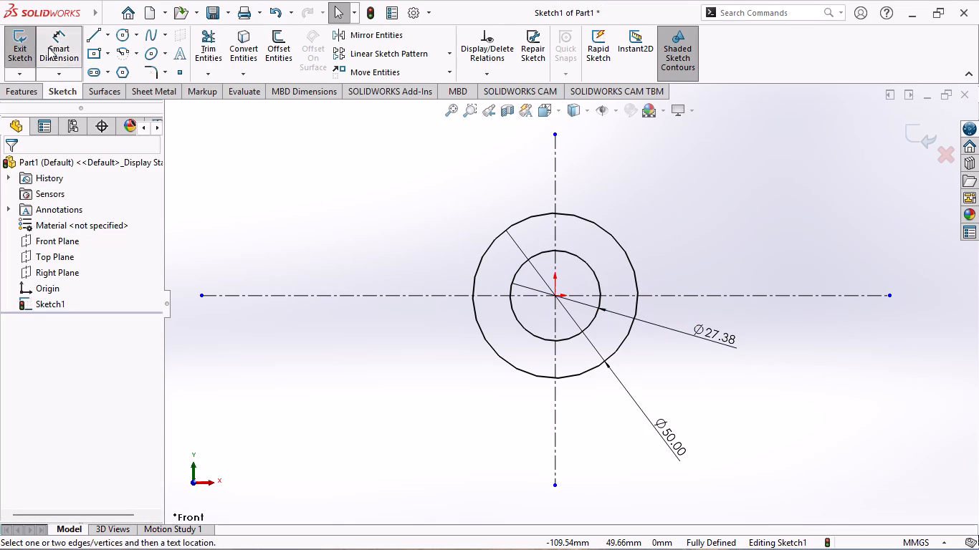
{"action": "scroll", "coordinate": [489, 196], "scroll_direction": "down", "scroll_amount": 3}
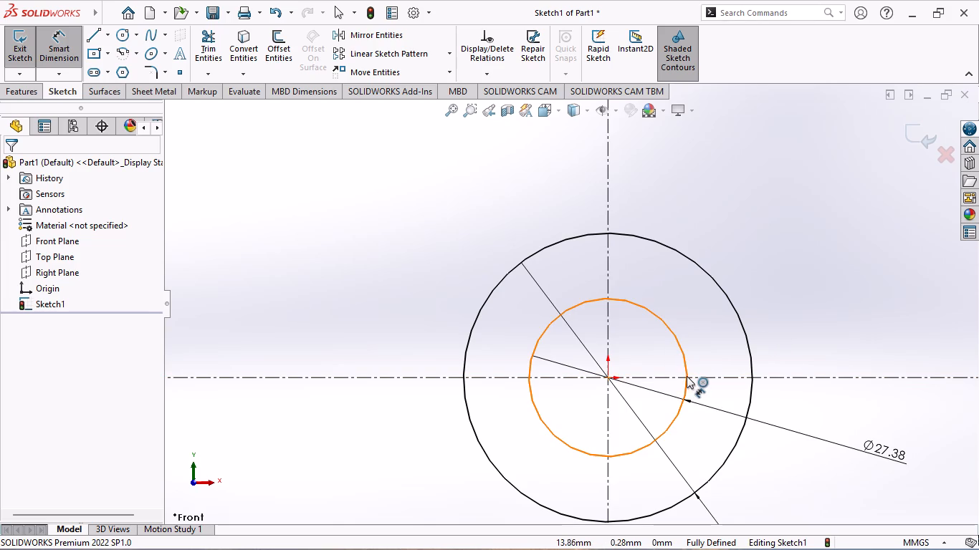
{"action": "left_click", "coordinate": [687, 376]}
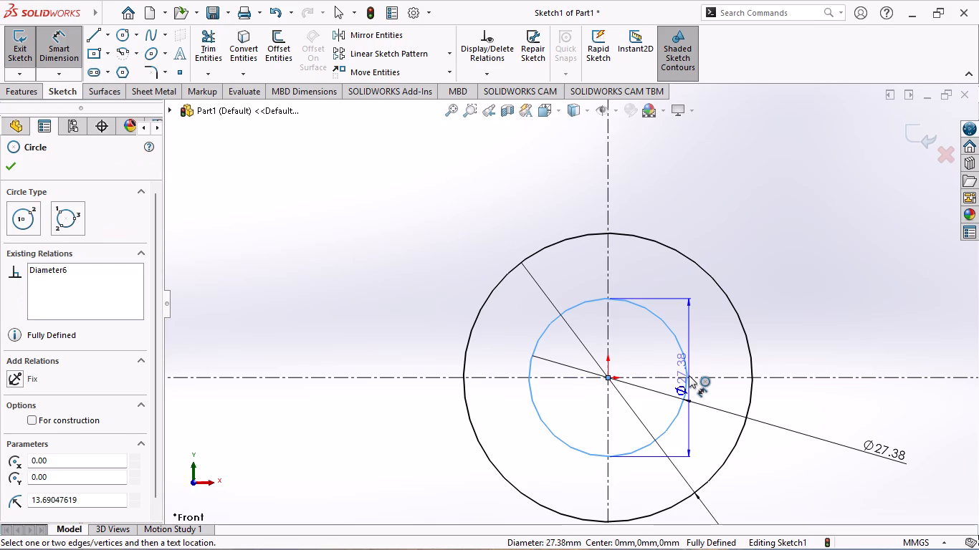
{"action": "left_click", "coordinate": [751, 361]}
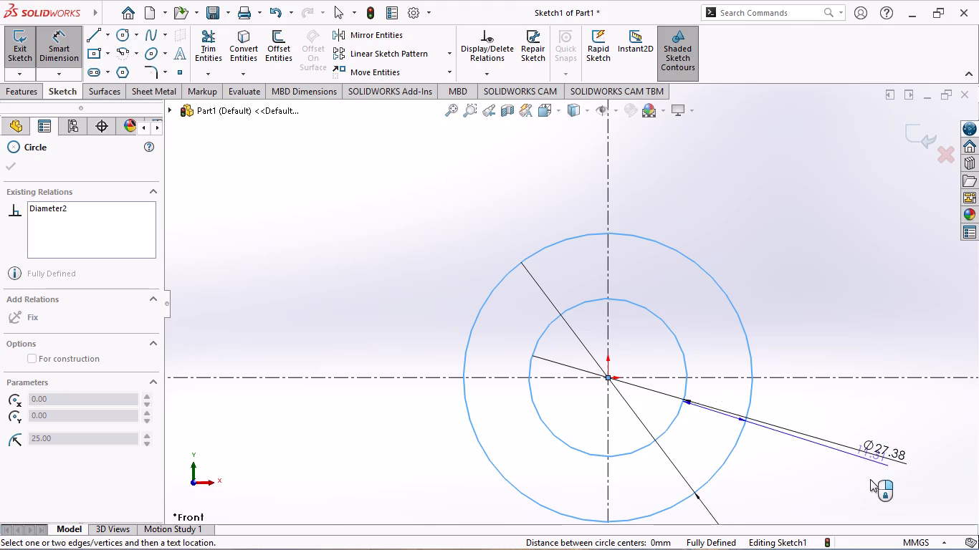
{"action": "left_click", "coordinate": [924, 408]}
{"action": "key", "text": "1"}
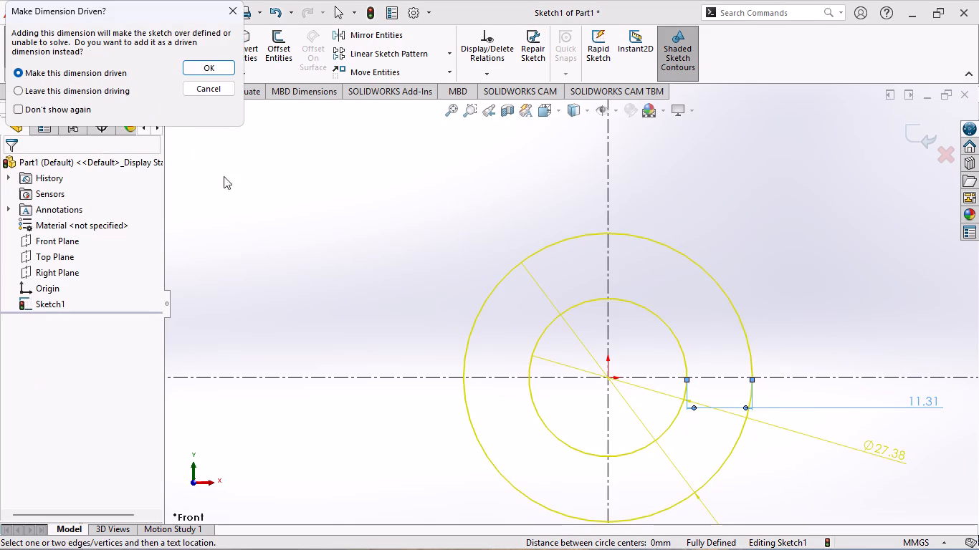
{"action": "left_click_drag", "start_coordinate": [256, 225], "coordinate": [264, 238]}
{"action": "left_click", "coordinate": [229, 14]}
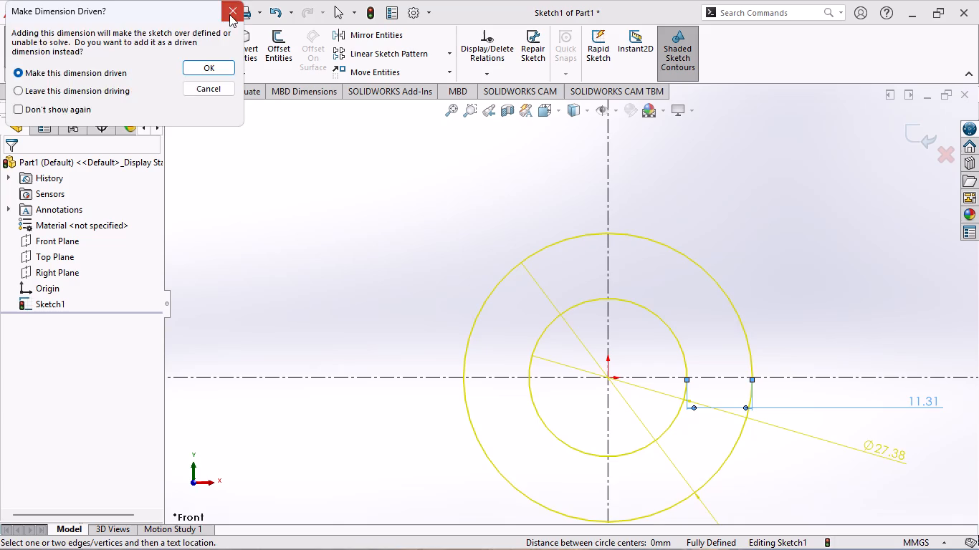
Delete the inner circle's diameter dimension.
{"action": "left_click", "coordinate": [887, 449]}
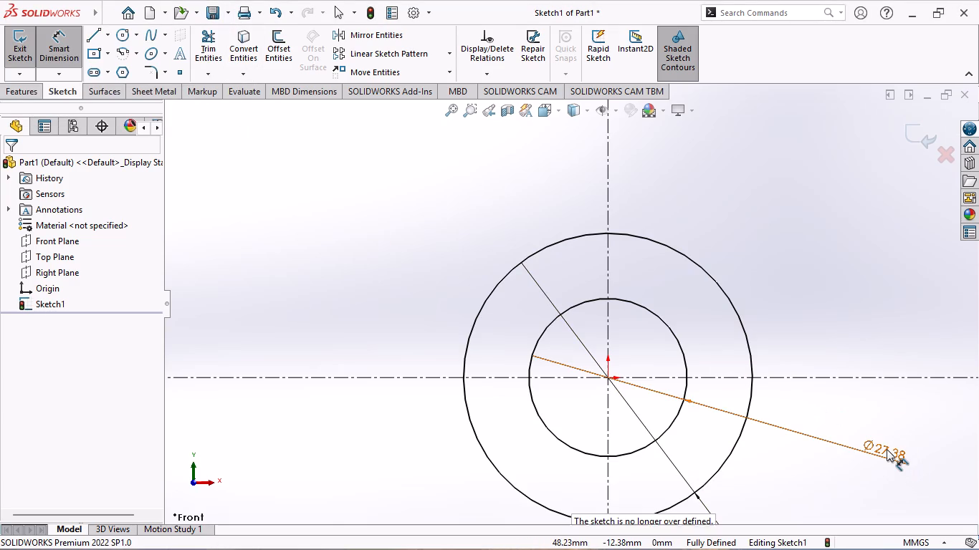
{"action": "key", "text": "Delete"}
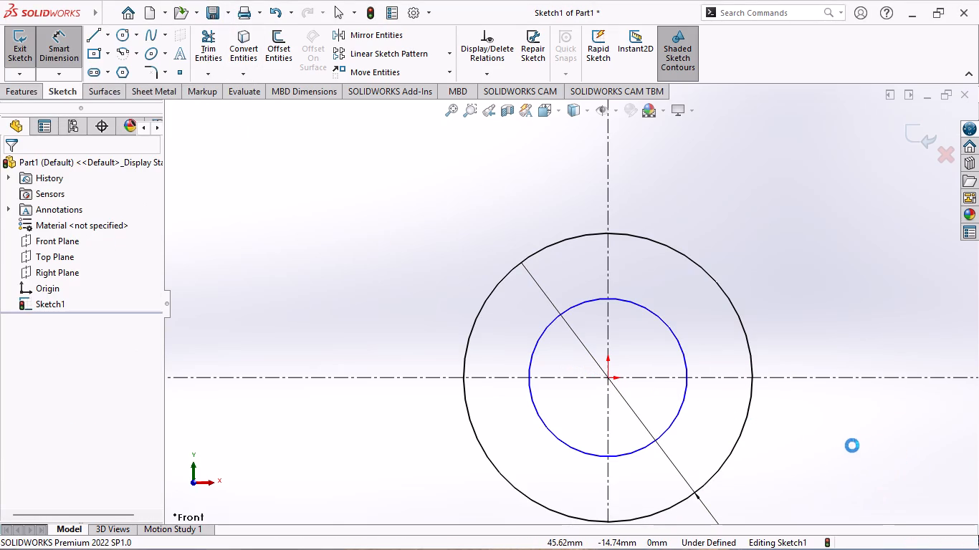
Dimension the radial gap between the inner and outer circles as 14 mm.
{"action": "left_click", "coordinate": [64, 55]}
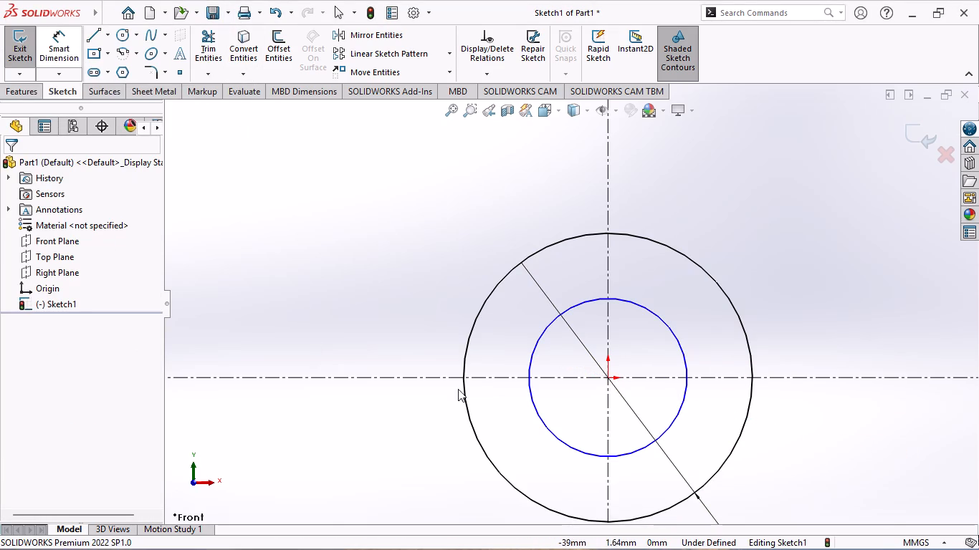
{"action": "left_click", "coordinate": [72, 39]}
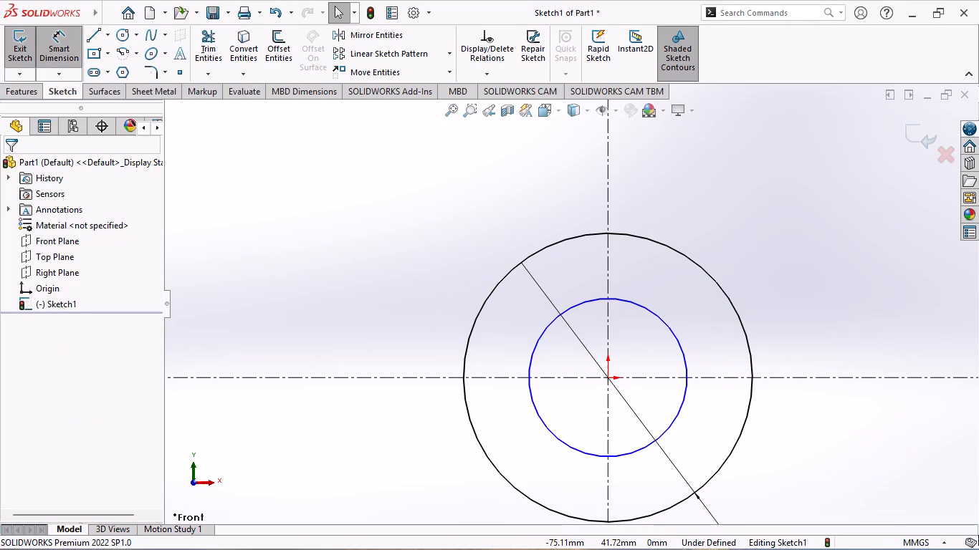
{"action": "left_click", "coordinate": [685, 365]}
{"action": "left_click", "coordinate": [747, 354]}
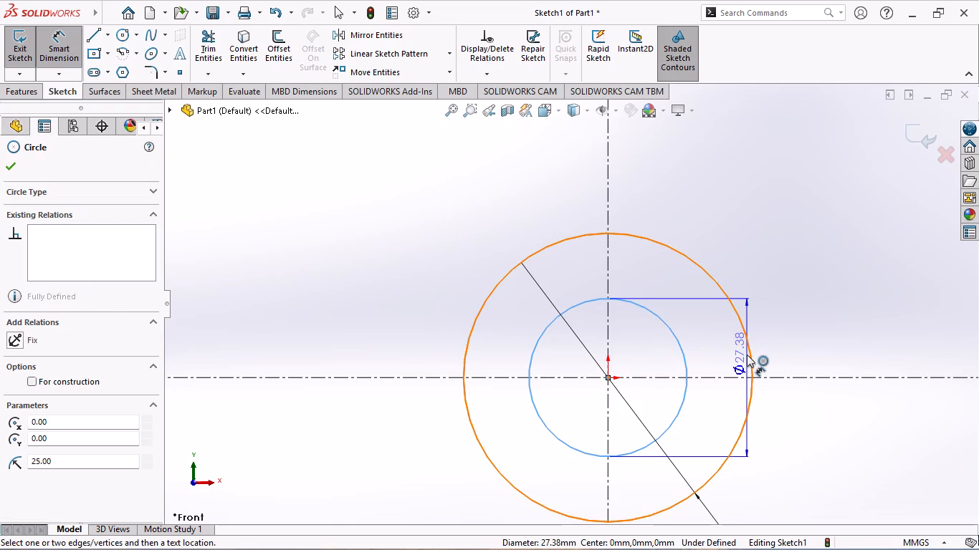
{"action": "left_click", "coordinate": [844, 397]}
{"action": "key", "text": "1"}
{"action": "key", "text": "4"}
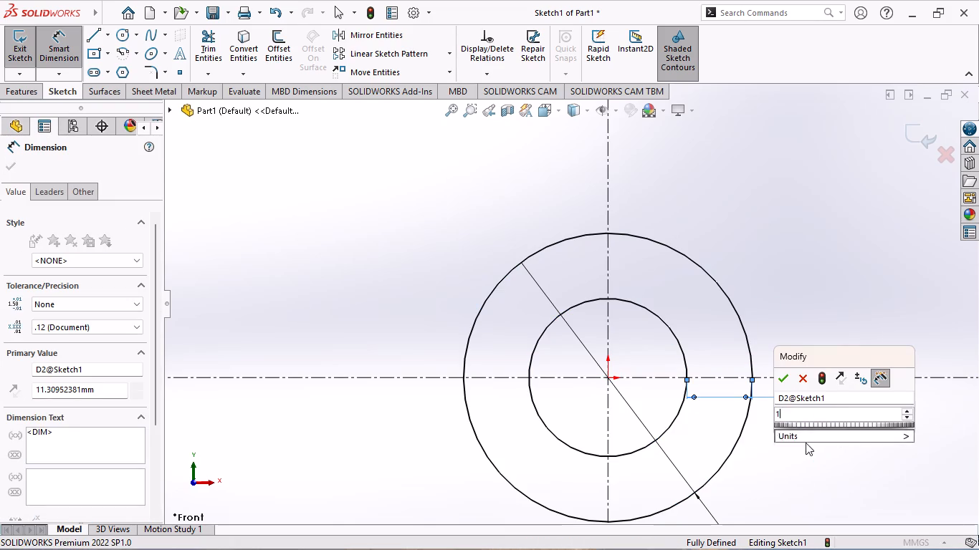
{"action": "key", "text": "Return"}
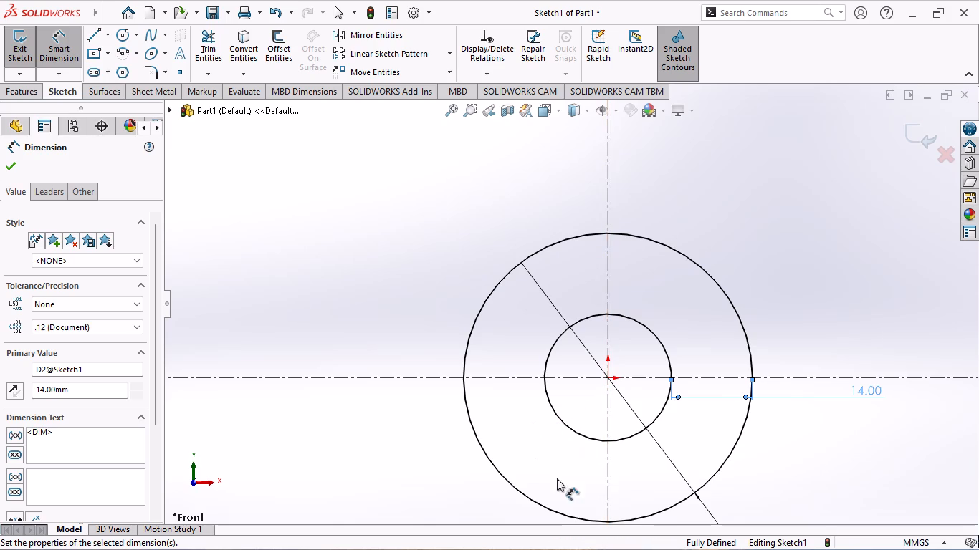
{"action": "left_click", "coordinate": [9, 163]}
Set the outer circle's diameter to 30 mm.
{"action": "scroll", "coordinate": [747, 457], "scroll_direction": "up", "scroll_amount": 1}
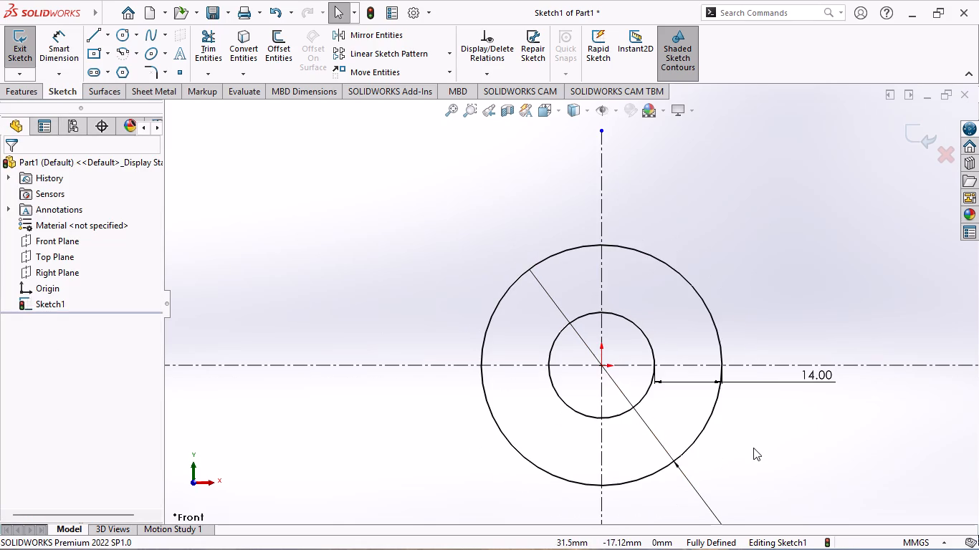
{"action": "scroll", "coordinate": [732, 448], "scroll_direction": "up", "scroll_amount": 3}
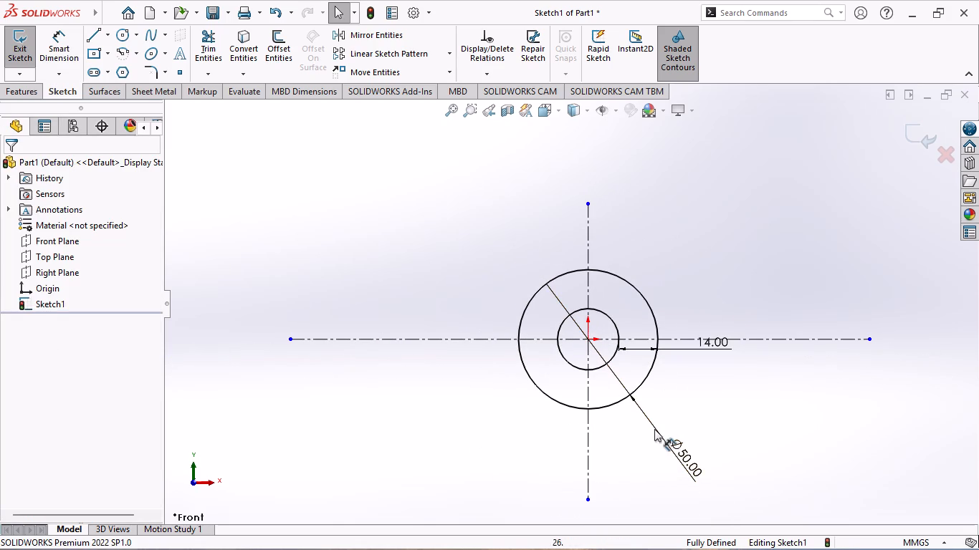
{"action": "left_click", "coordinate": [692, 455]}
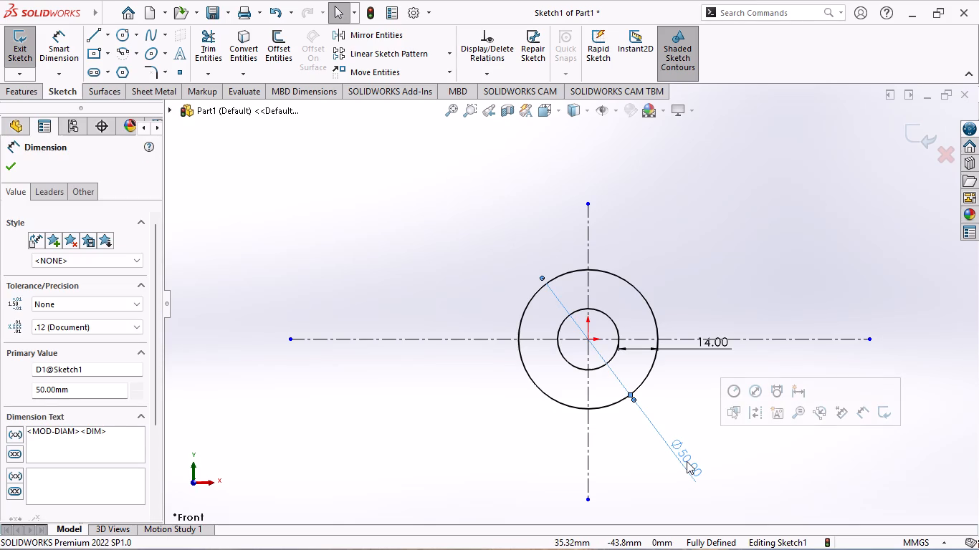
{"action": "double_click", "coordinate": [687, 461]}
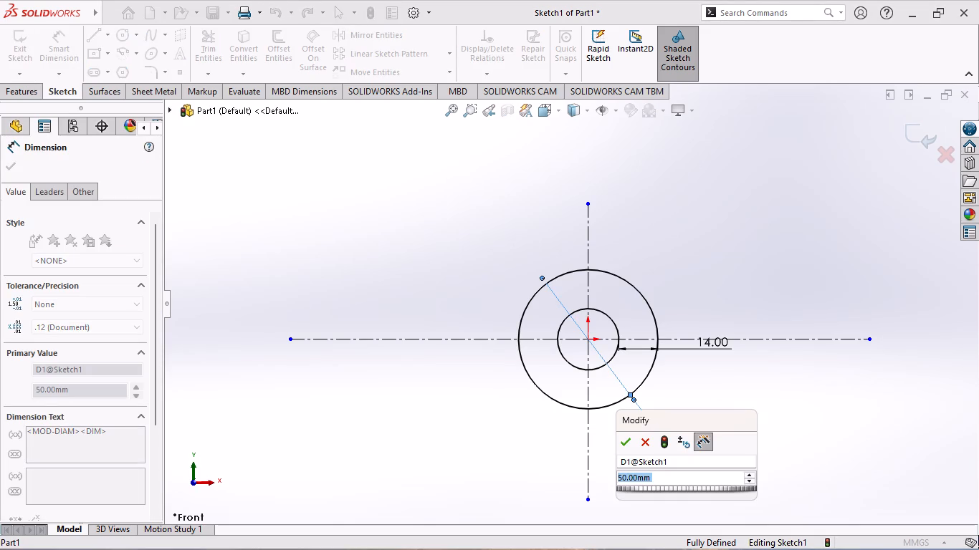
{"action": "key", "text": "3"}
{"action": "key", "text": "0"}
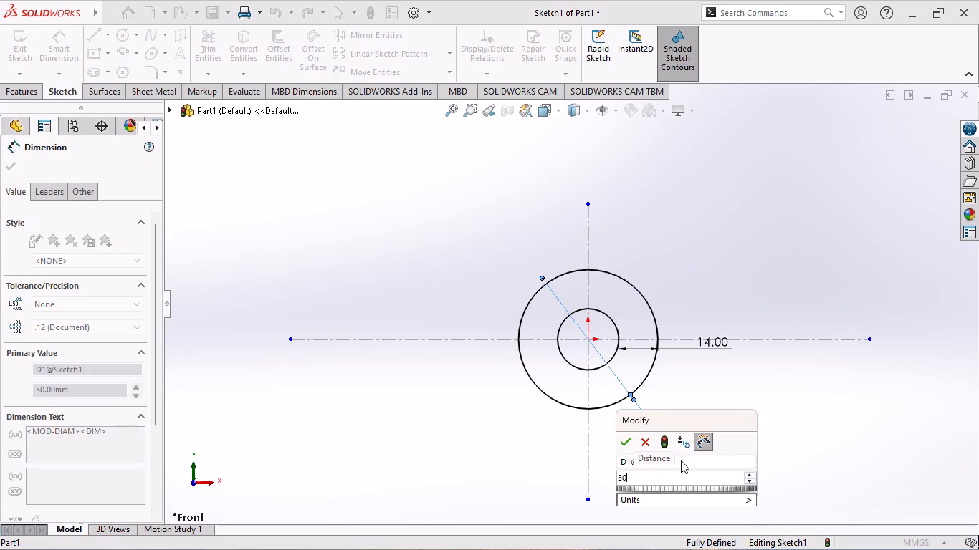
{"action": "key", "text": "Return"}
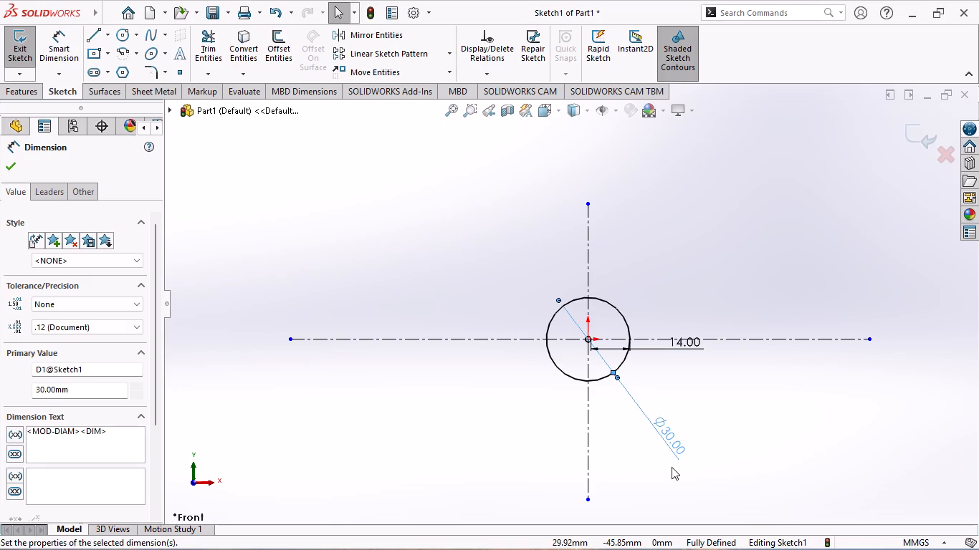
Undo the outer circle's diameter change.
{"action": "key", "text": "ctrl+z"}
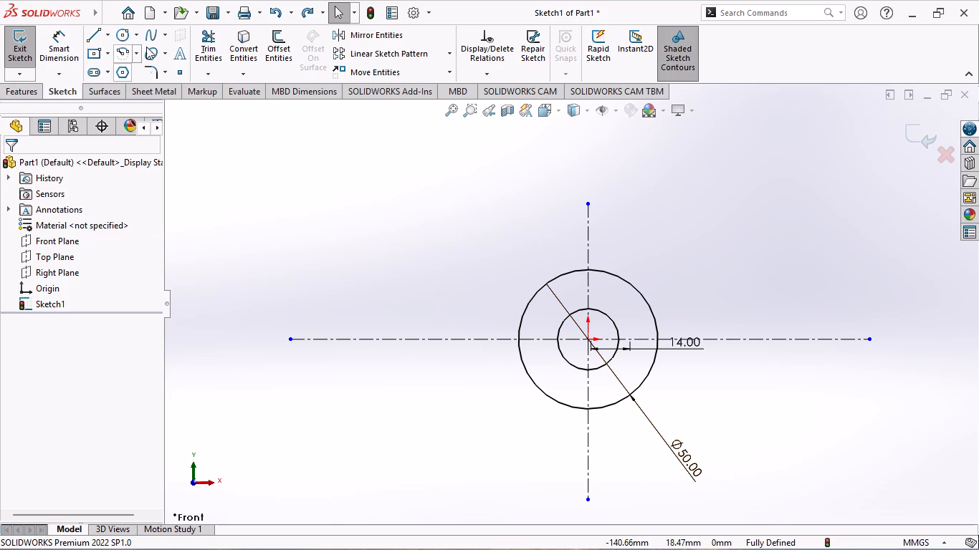
Sketch a circle centred on the horizontal centerline, about 84 mm to the right of the origin.
{"action": "left_click", "coordinate": [90, 34]}
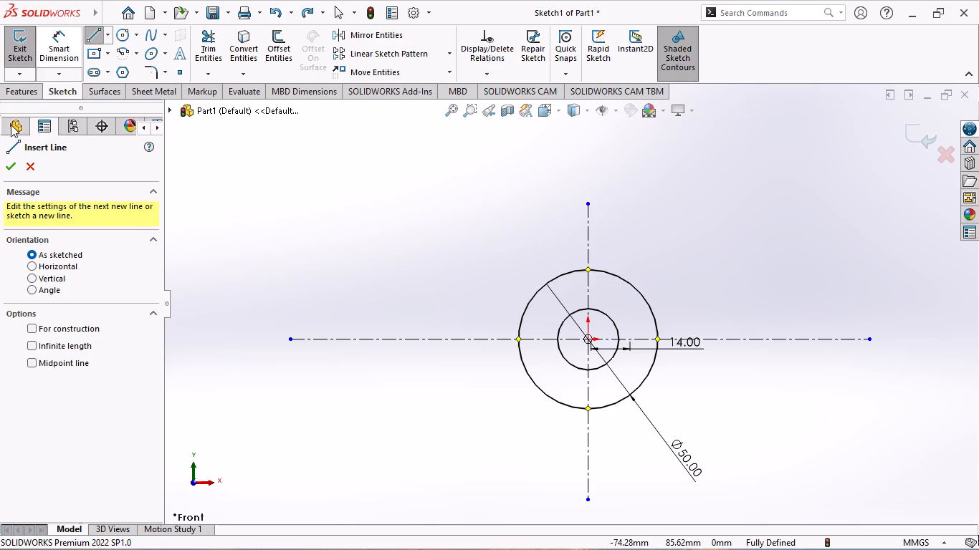
{"action": "left_click", "coordinate": [26, 173]}
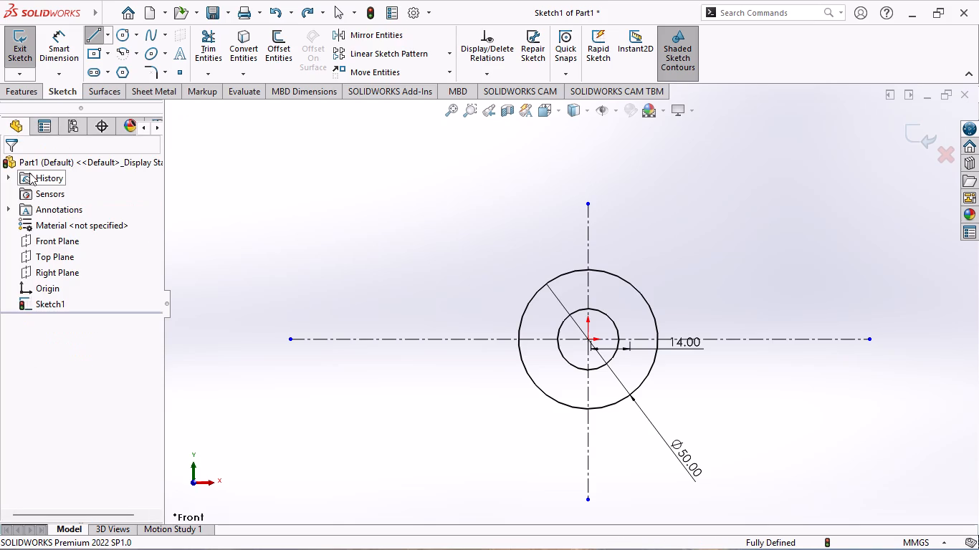
{"action": "left_click", "coordinate": [123, 38]}
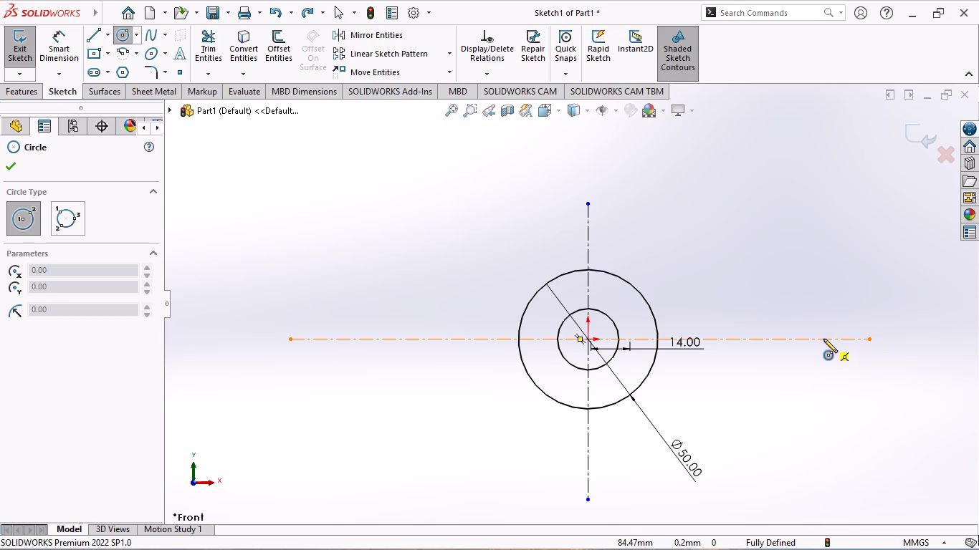
{"action": "left_click", "coordinate": [823, 339]}
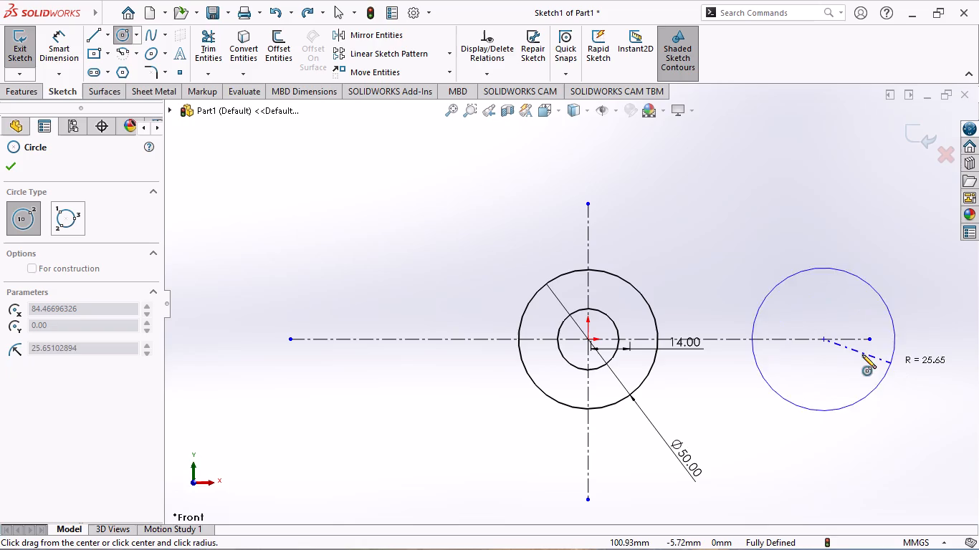
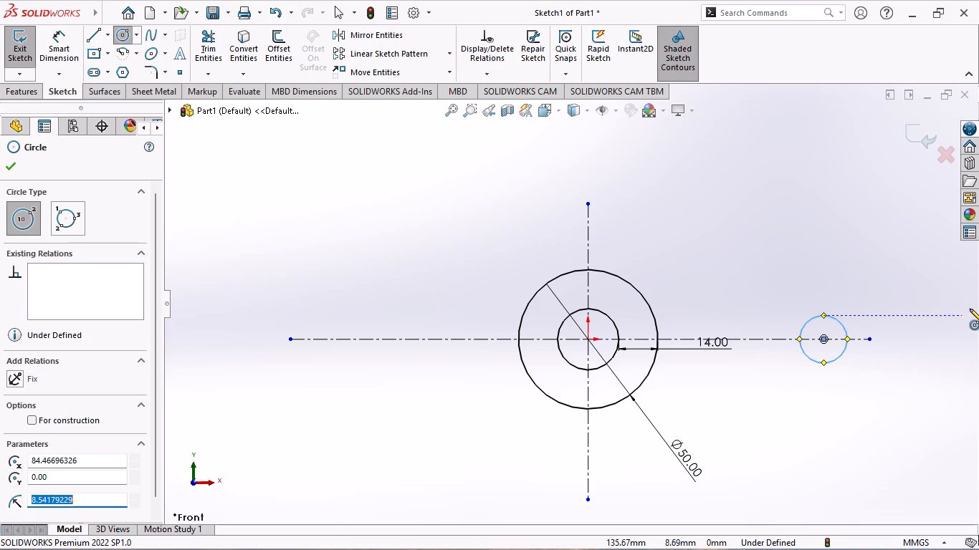
Sketch a larger circle of about 14.6 mm radius concentric with the small circle on the horizontal centerline.
{"action": "left_click", "coordinate": [823, 337]}
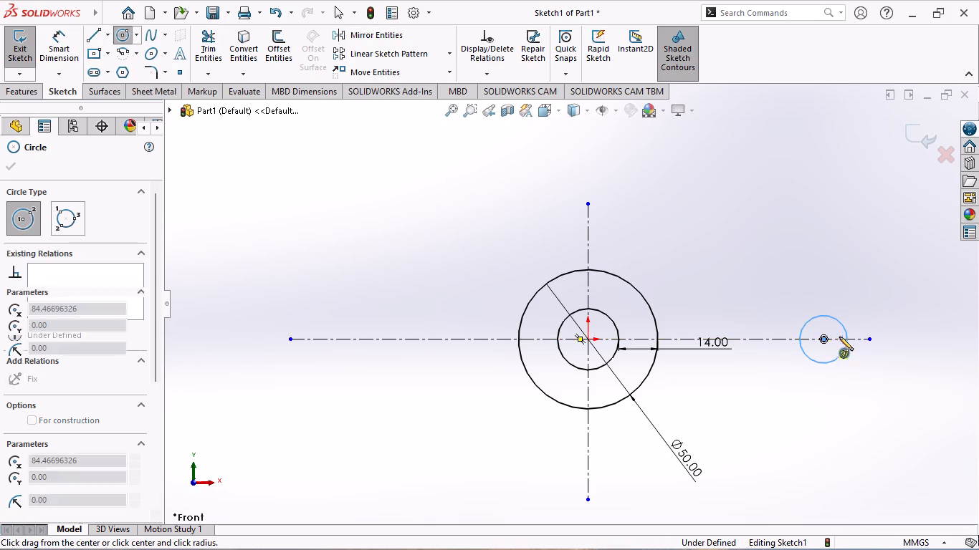
{"action": "left_click", "coordinate": [864, 332]}
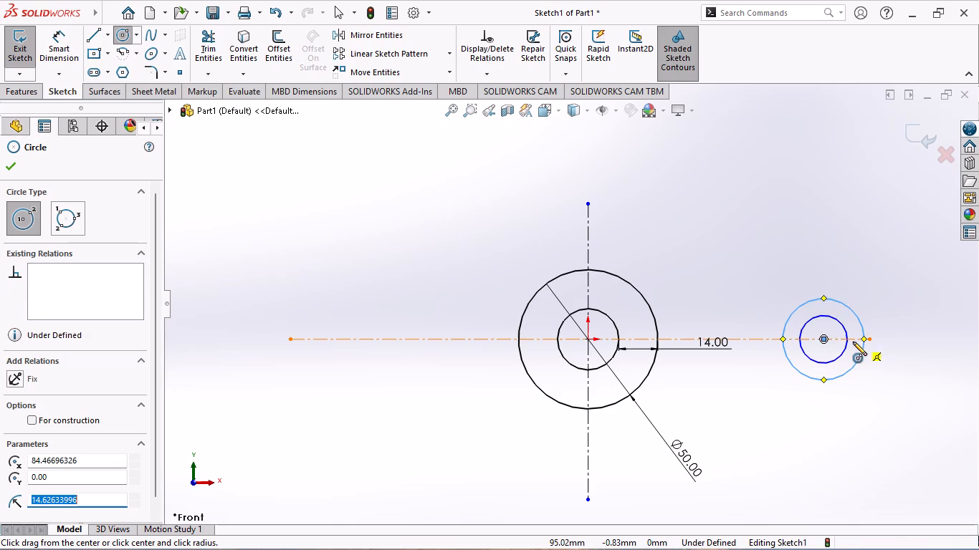
{"action": "key", "text": "Escape"}
{"action": "key", "text": "Escape"}
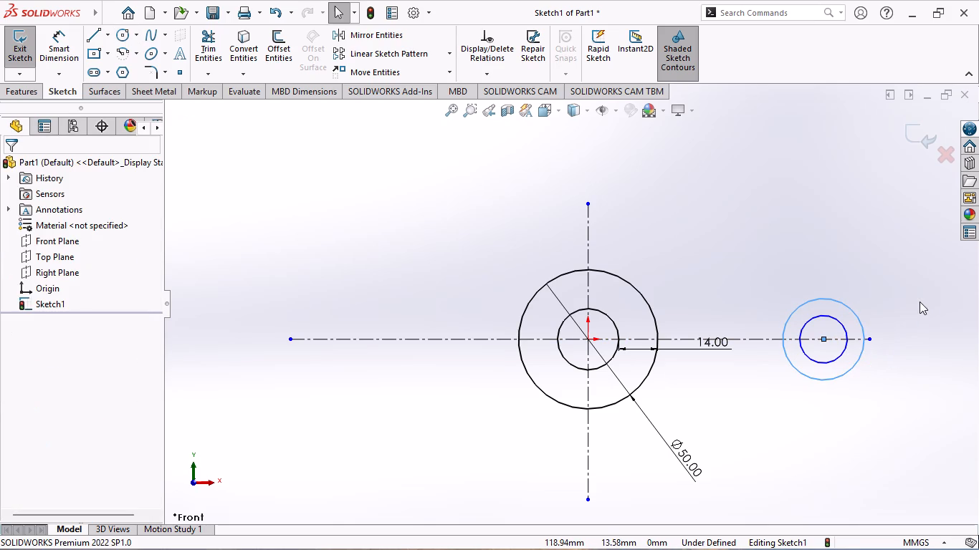
{"action": "key", "text": "Escape"}
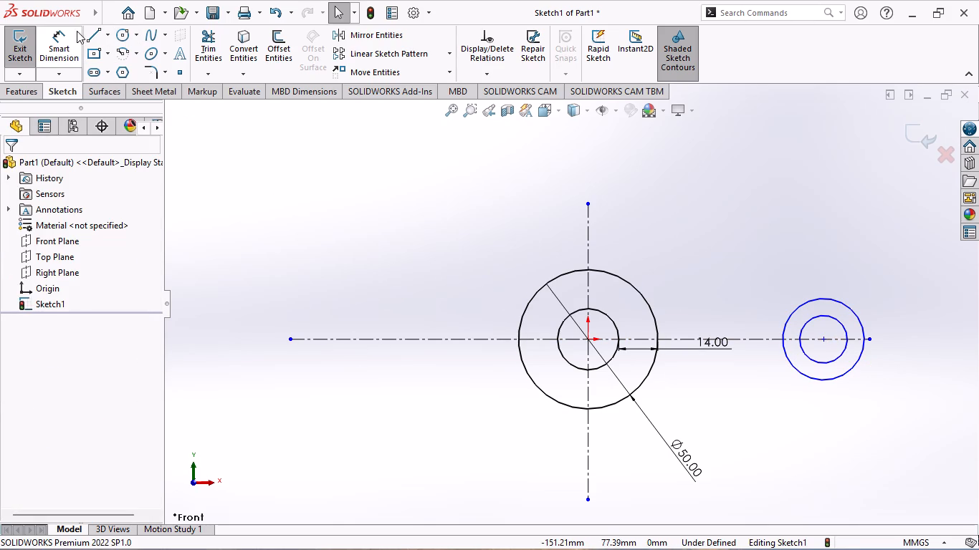
Dimension the diameter of the outer circle in the off-origin pair as 20 mm.
{"action": "left_click", "coordinate": [52, 48]}
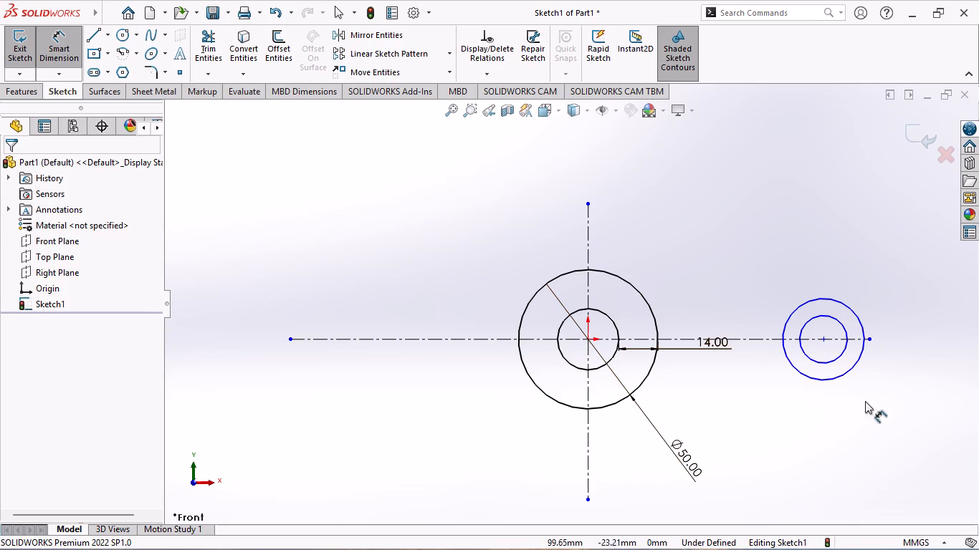
{"action": "left_click", "coordinate": [834, 379]}
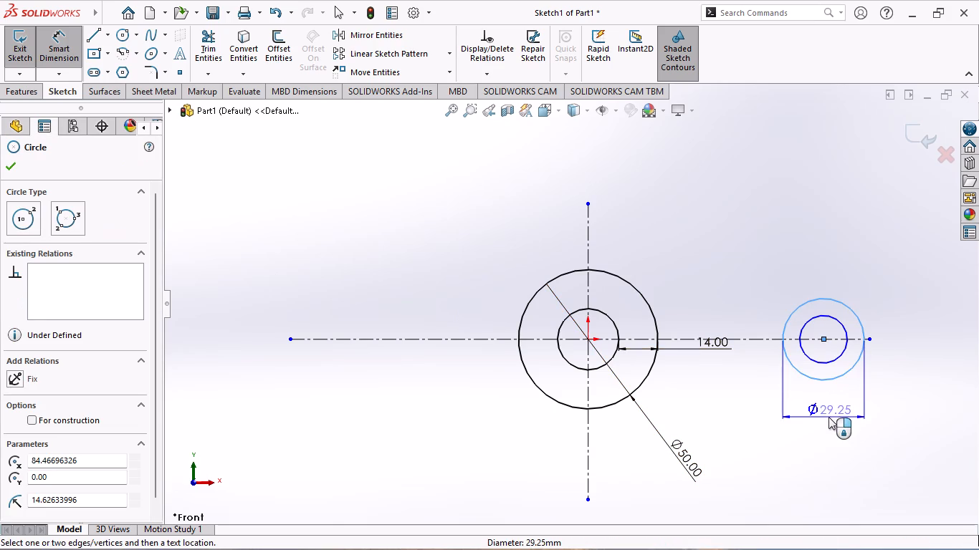
{"action": "left_click", "coordinate": [839, 420]}
{"action": "key", "text": "2"}
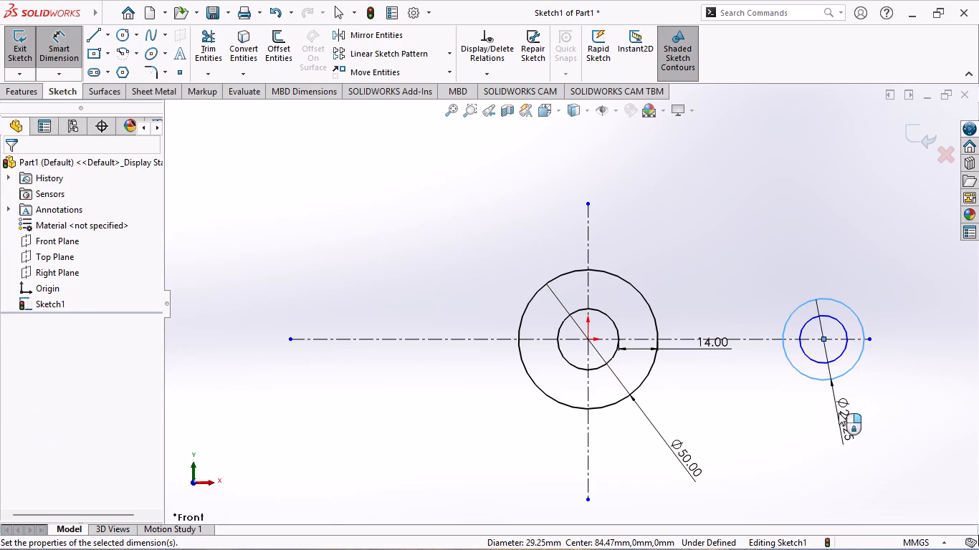
{"action": "key", "text": "0"}
{"action": "key", "text": "Return"}
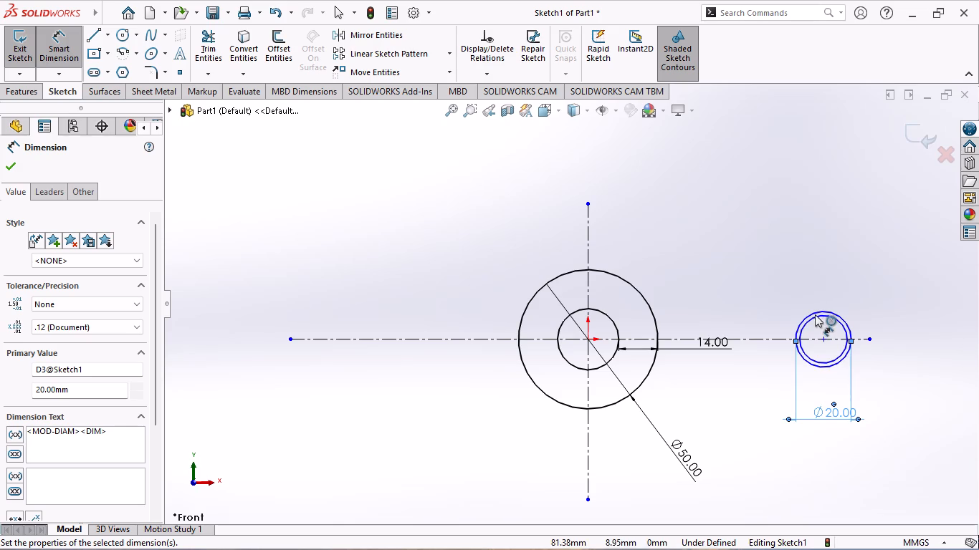
Dimension the diameter of the inner circle in the off-origin pair as 15 mm.
{"action": "left_click", "coordinate": [835, 360]}
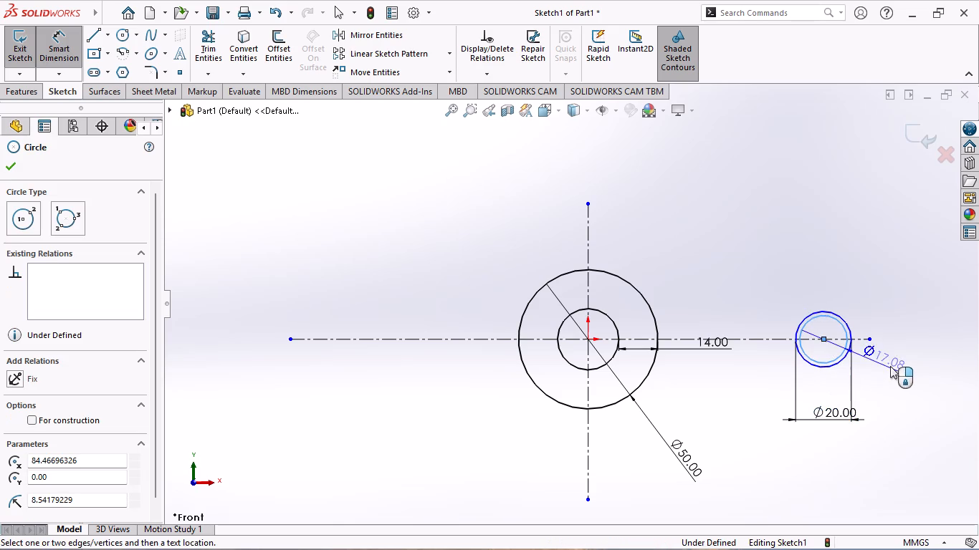
{"action": "left_click", "coordinate": [907, 408]}
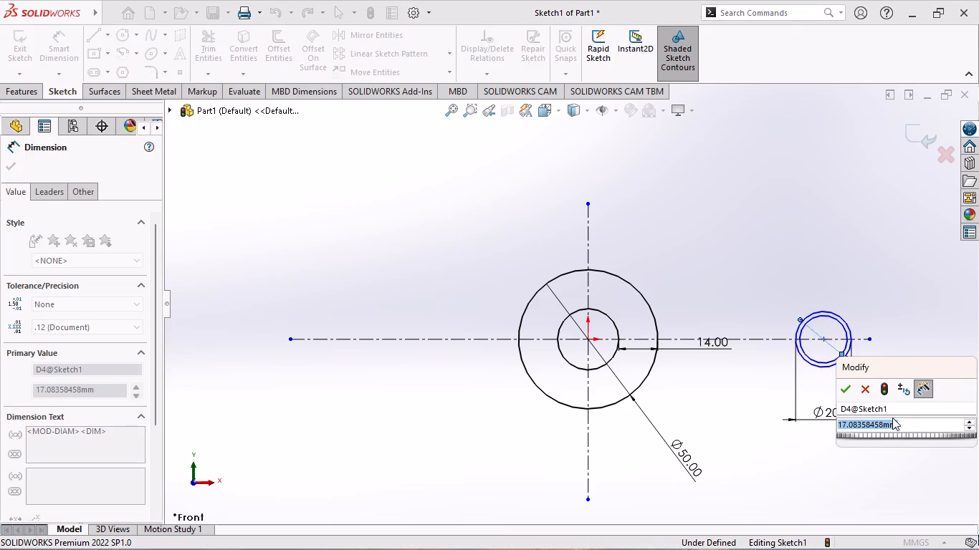
{"action": "key", "text": "1"}
{"action": "key", "text": "5"}
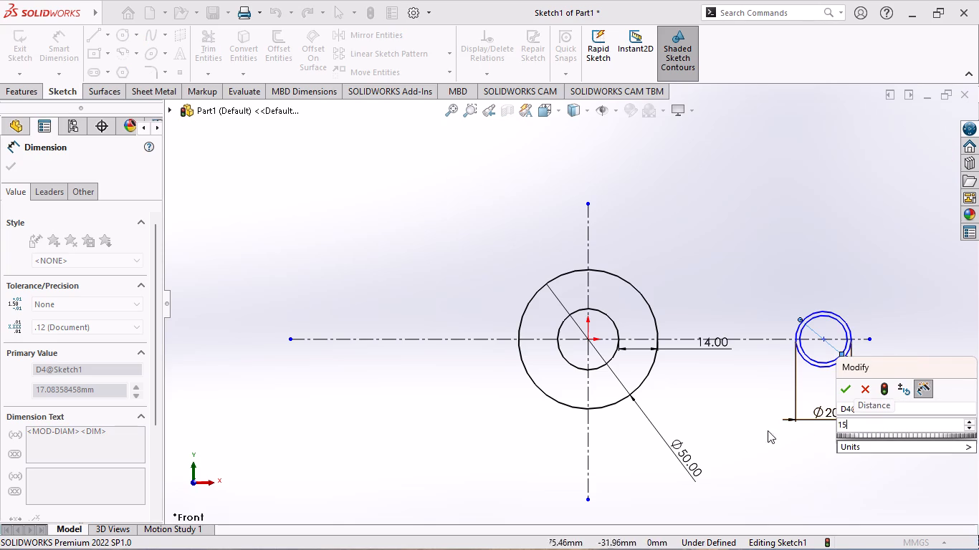
{"action": "key", "text": "Return"}
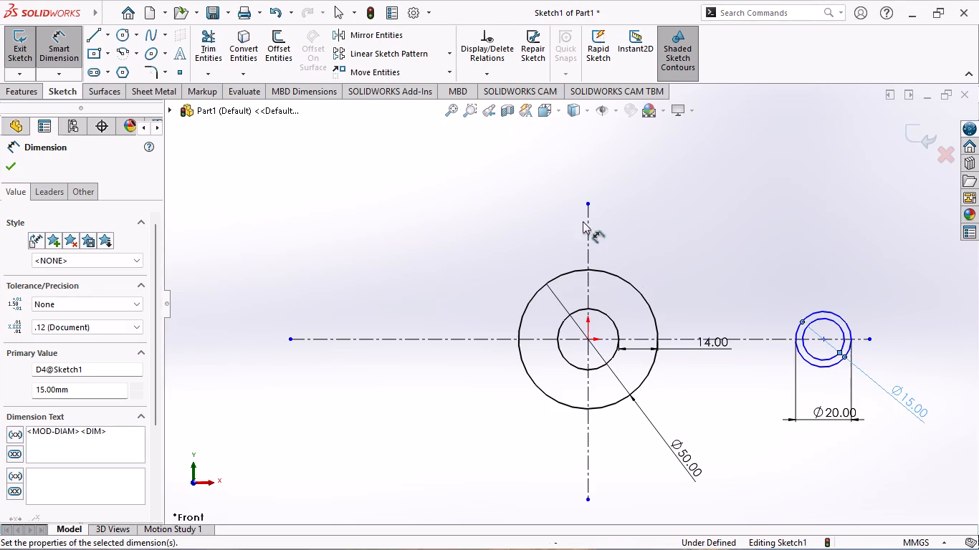
Set the diameter of the inner circle in the off-origin pair to 10 mm.
{"action": "double_click", "coordinate": [906, 400]}
{"action": "key", "text": "1"}
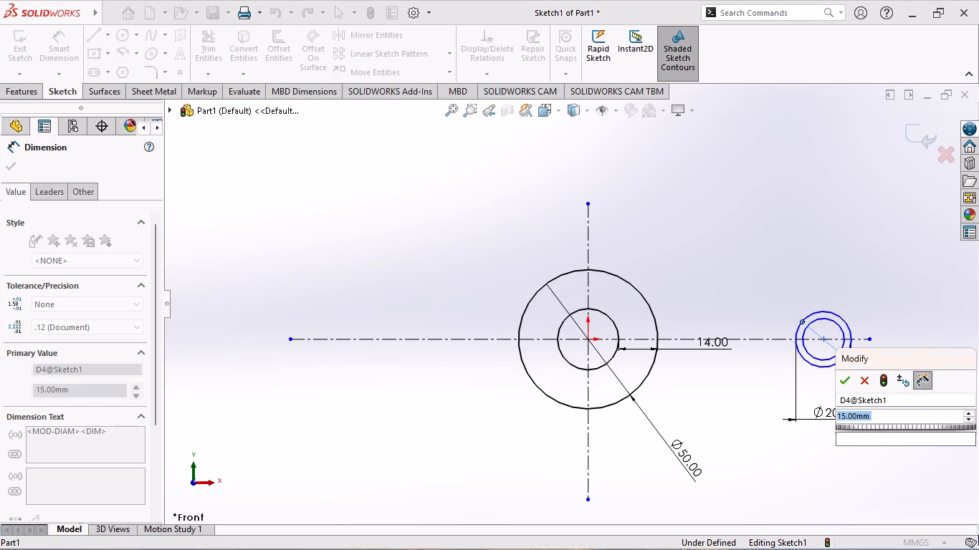
{"action": "type", "text": "90"}
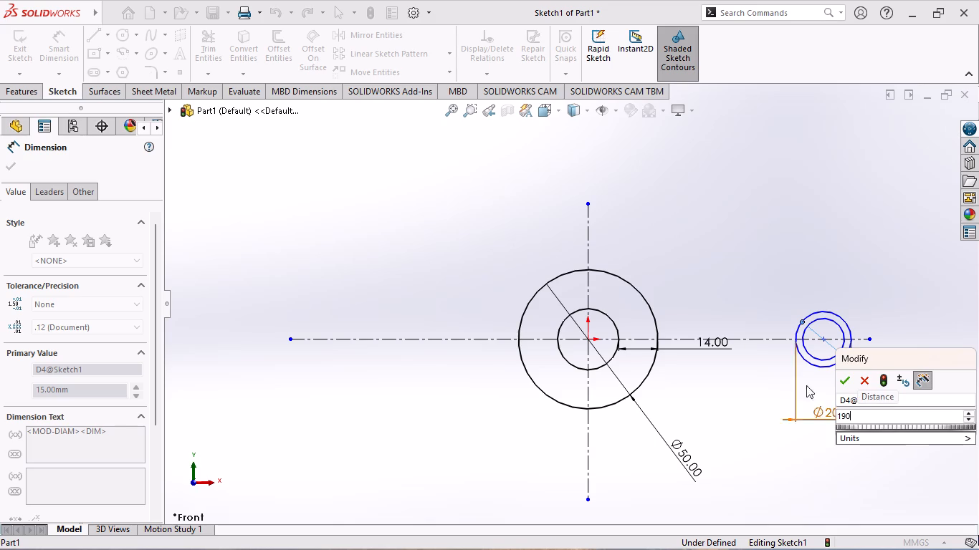
{"action": "key", "text": "BackSpace"}
{"action": "key", "text": "BackSpace"}
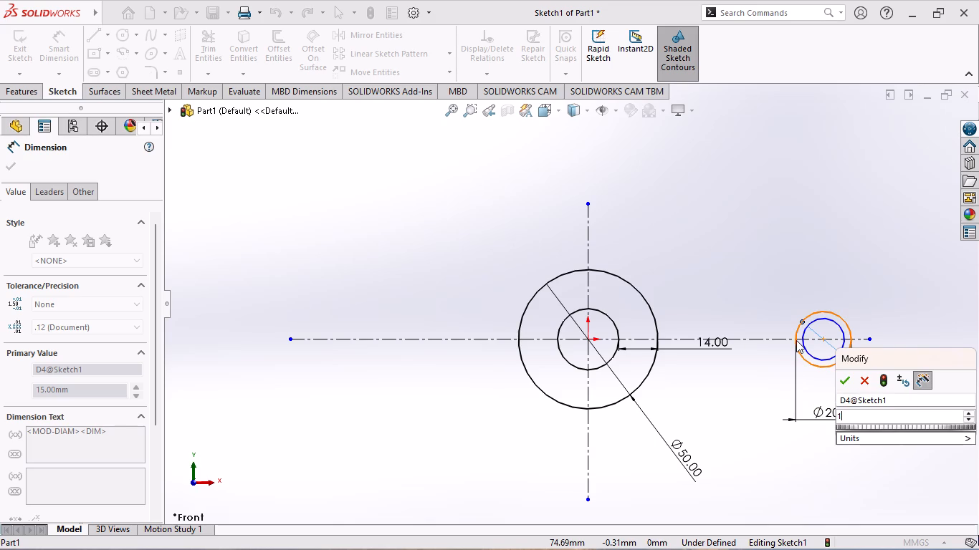
{"action": "key", "text": "0"}
{"action": "key", "text": "Return"}
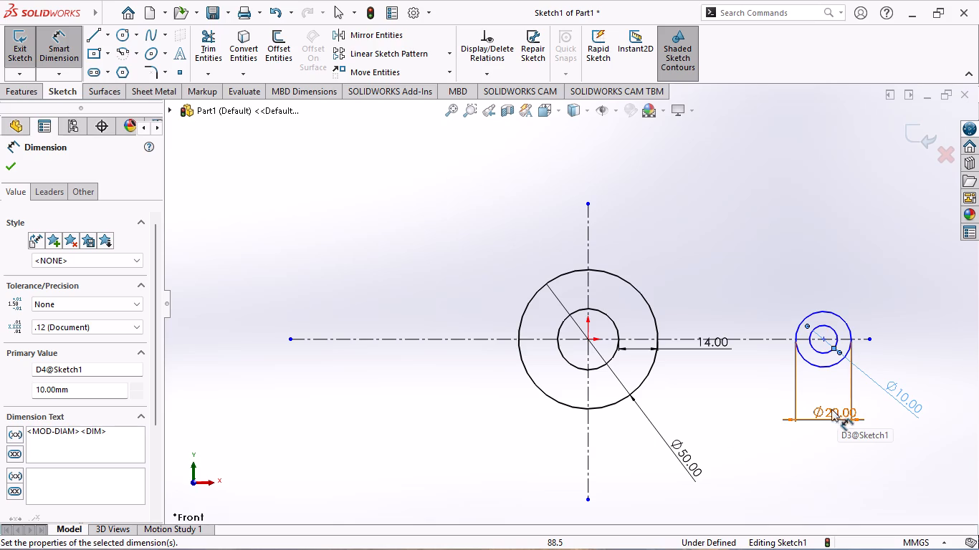
{"action": "left_click", "coordinate": [0, 161]}
{"action": "left_click", "coordinate": [748, 435]}
{"action": "left_click", "coordinate": [748, 435]}
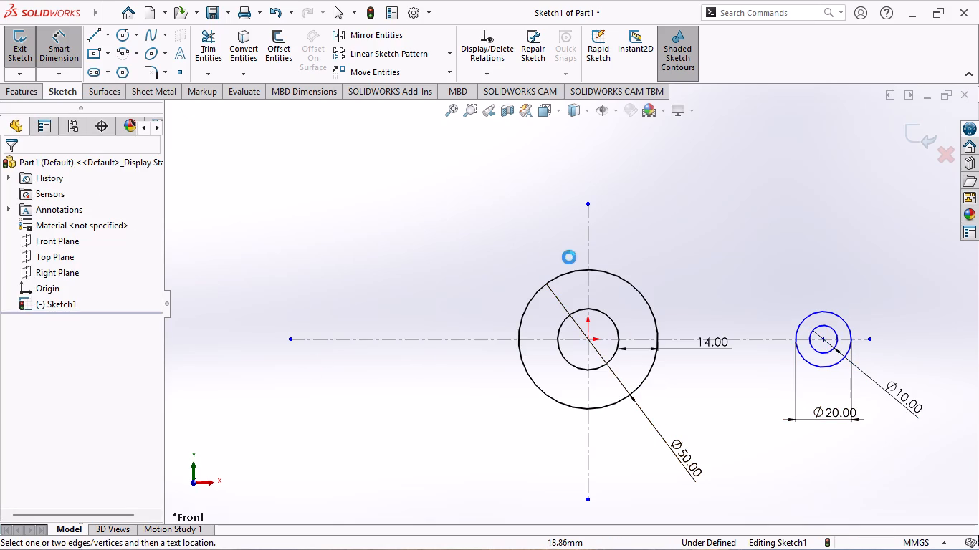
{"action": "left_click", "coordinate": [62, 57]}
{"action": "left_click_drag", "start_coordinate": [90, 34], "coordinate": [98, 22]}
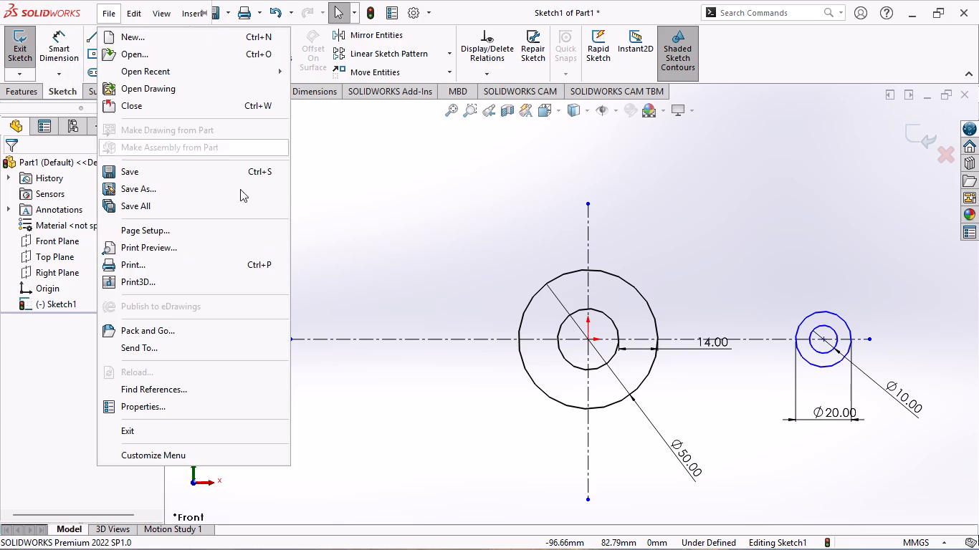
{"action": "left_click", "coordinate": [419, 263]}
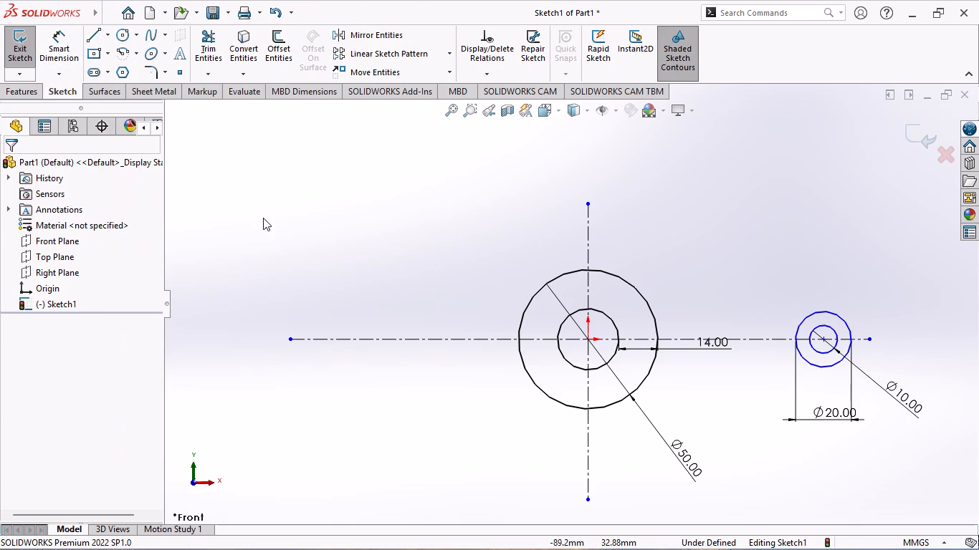
Sketch a line about 116 mm long from the top of the 50 mm circle, sloping down just past the top of the 20 mm circle.
{"action": "left_click", "coordinate": [93, 29]}
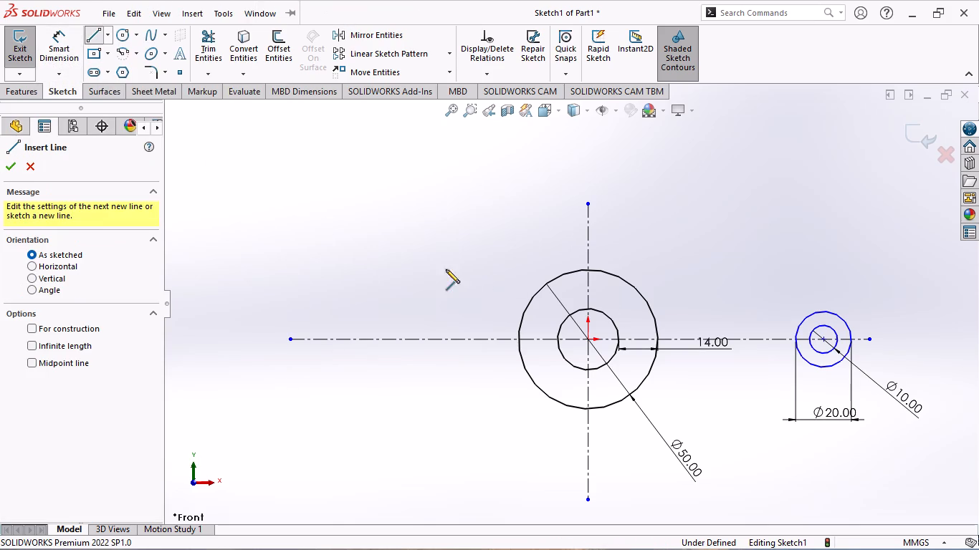
{"action": "left_click", "coordinate": [586, 270]}
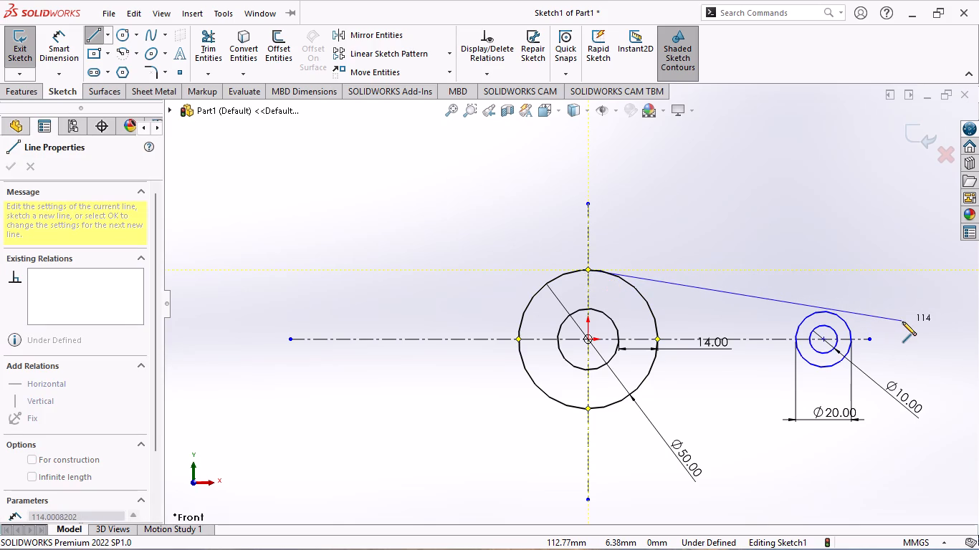
{"action": "left_click", "coordinate": [908, 322]}
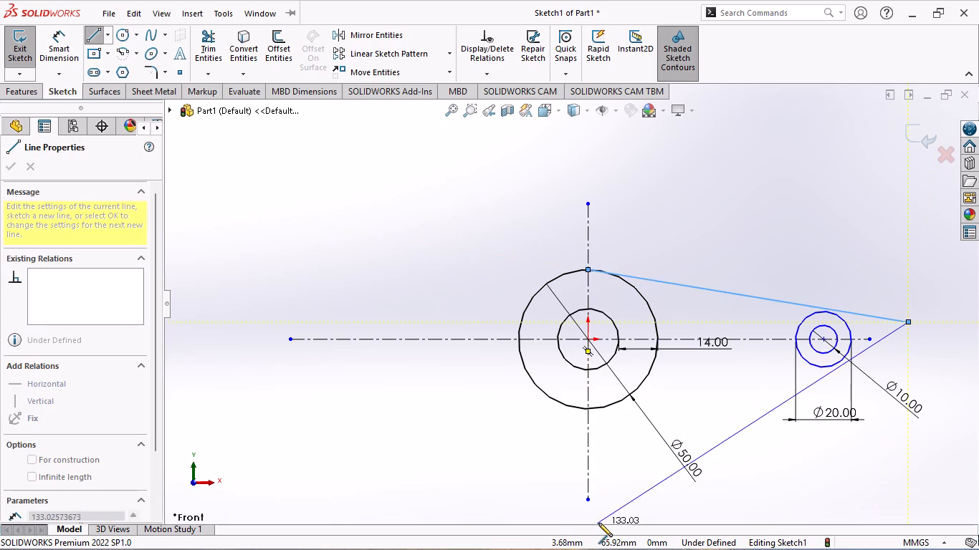
{"action": "key", "text": "Escape"}
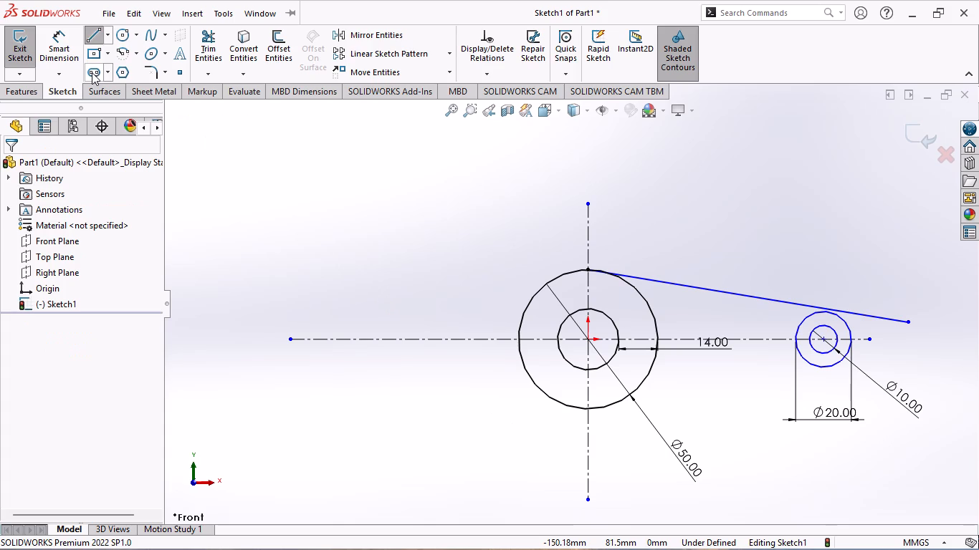
Sketch a line about 112 mm long from the bottom of the 50 mm circle, sloping up past the underside of the 20 mm circle.
{"action": "left_click", "coordinate": [91, 36]}
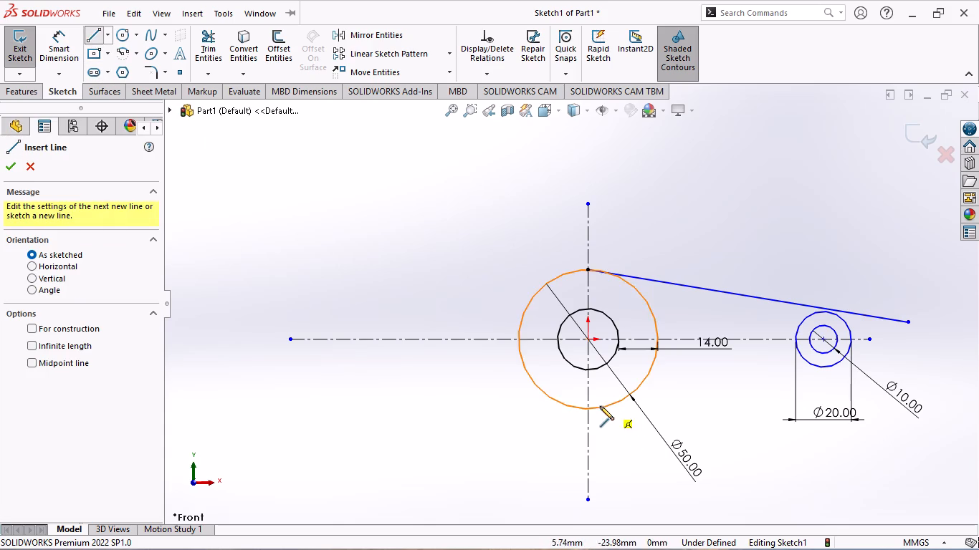
{"action": "left_click", "coordinate": [588, 408]}
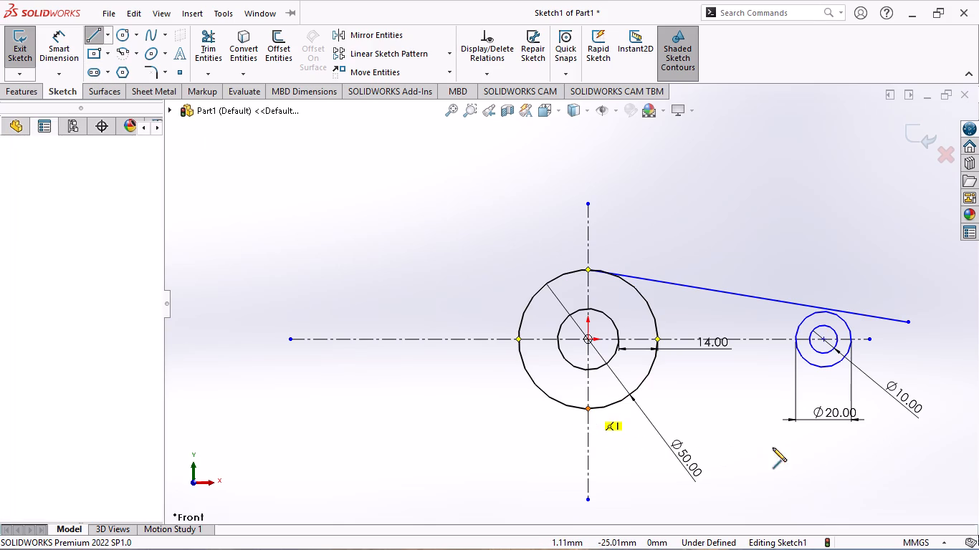
{"action": "left_click", "coordinate": [895, 357]}
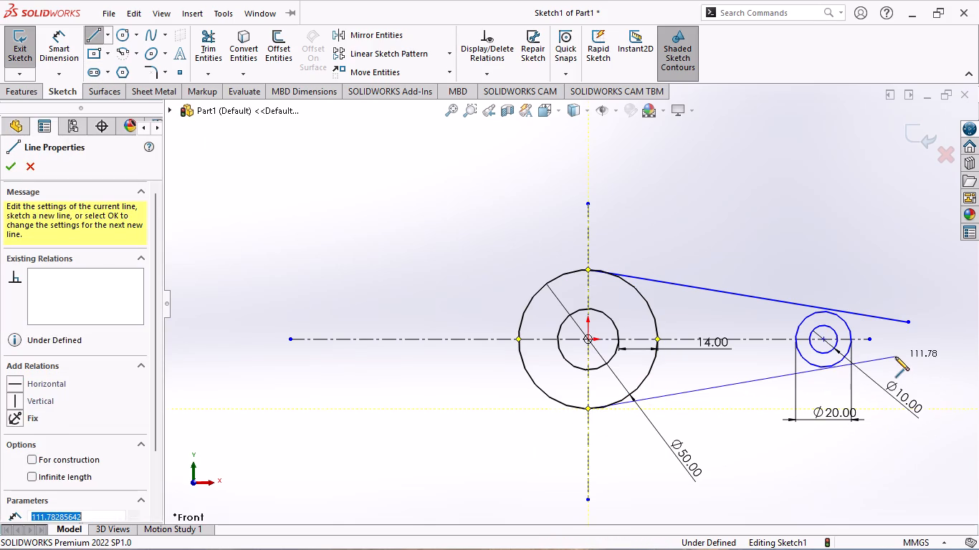
{"action": "key", "text": "Escape"}
{"action": "key", "text": "Escape"}
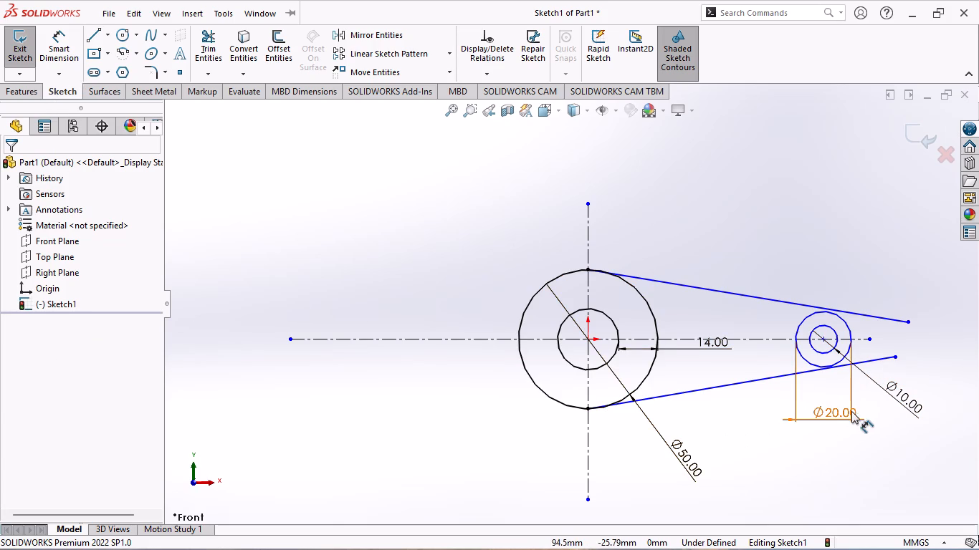
Add a tangent relation between the upper sloping line and the 20 mm circle.
{"action": "left_click", "coordinate": [879, 319], "text": "ctrl"}
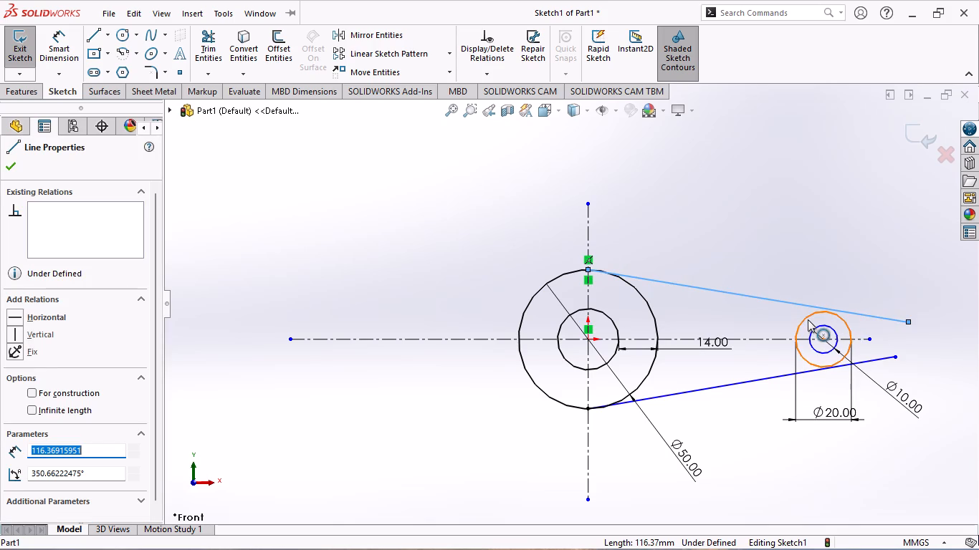
{"action": "left_click", "coordinate": [808, 319], "text": "ctrl"}
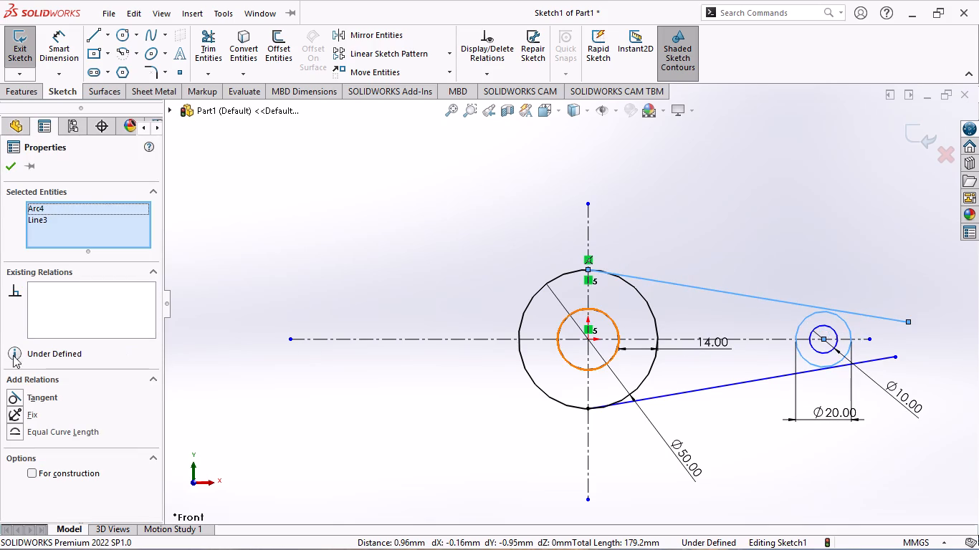
{"action": "left_click", "coordinate": [37, 396]}
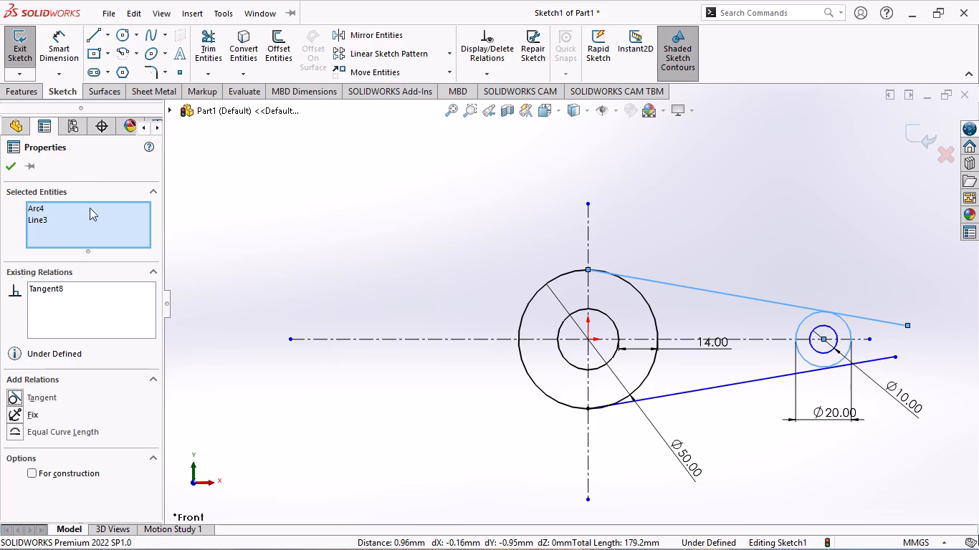
{"action": "left_click", "coordinate": [4, 166]}
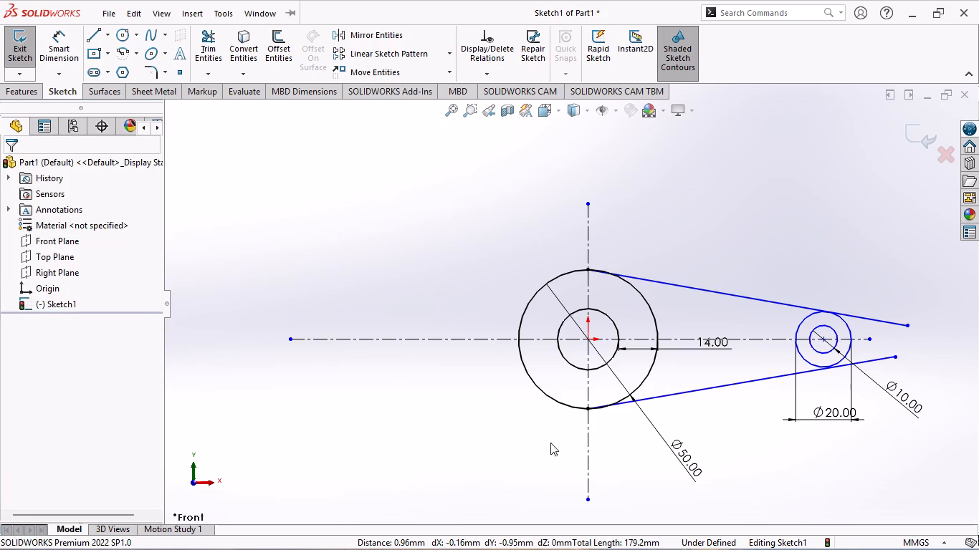
Add a tangent relation between the lower sloping line and the 20 mm circle.
{"action": "left_click", "coordinate": [750, 379], "text": "ctrl"}
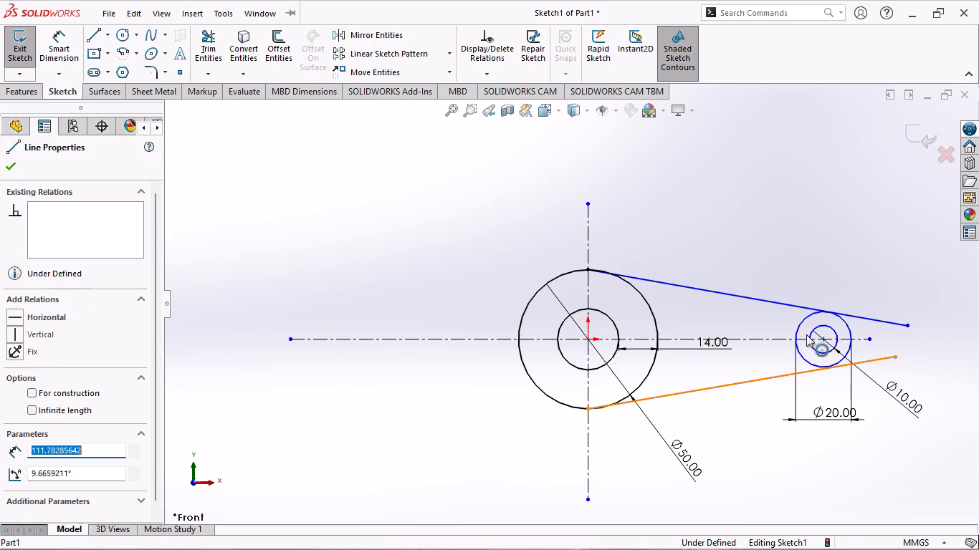
{"action": "left_click", "coordinate": [800, 354], "text": "ctrl"}
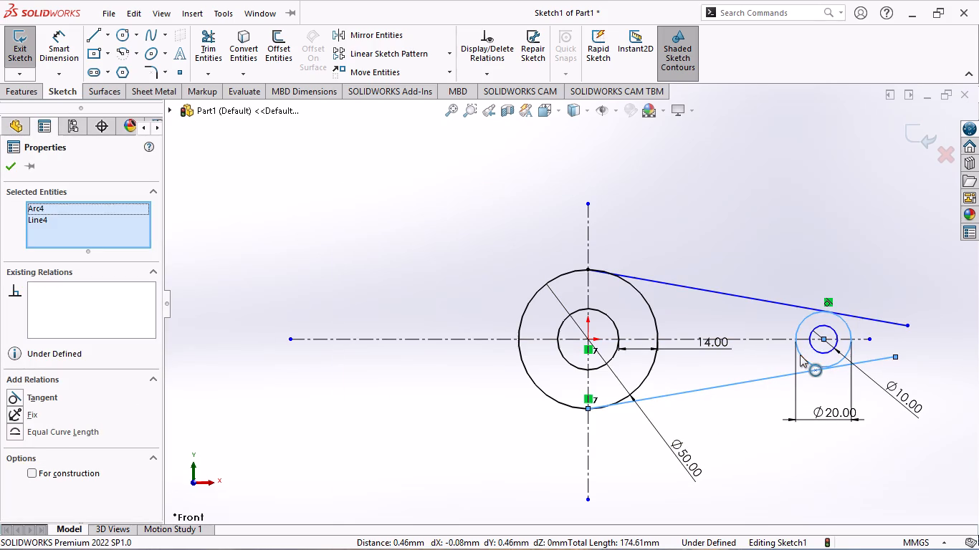
{"action": "left_click", "coordinate": [52, 398]}
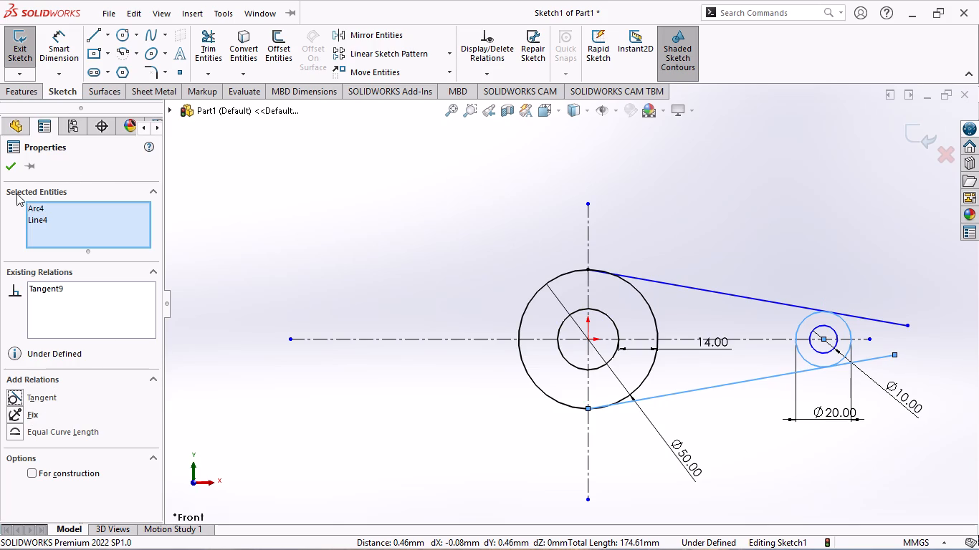
{"action": "left_click", "coordinate": [9, 169]}
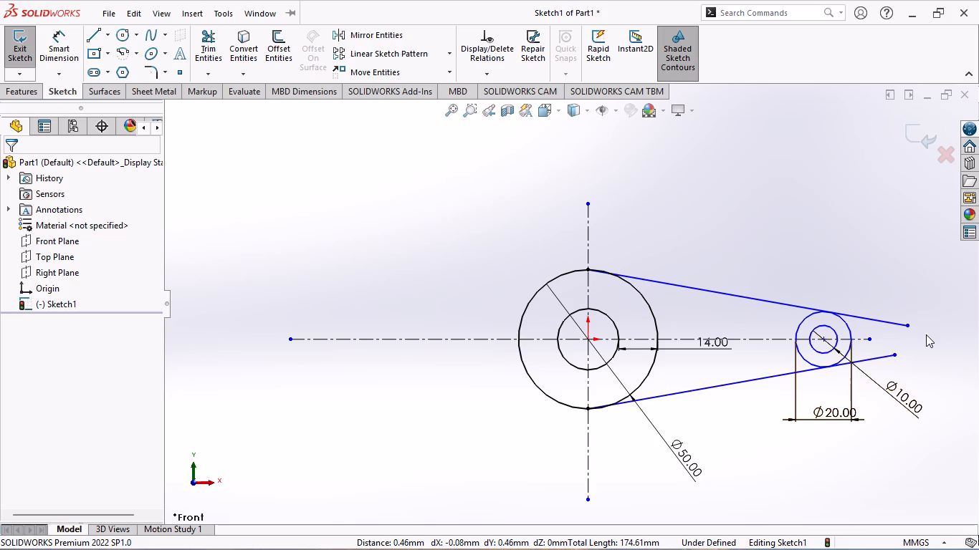
Trim the ends of the upper and lower sloping lines that extend past their tangent points on the 20 mm circle.
{"action": "scroll", "coordinate": [926, 334], "scroll_direction": "down", "scroll_amount": 1}
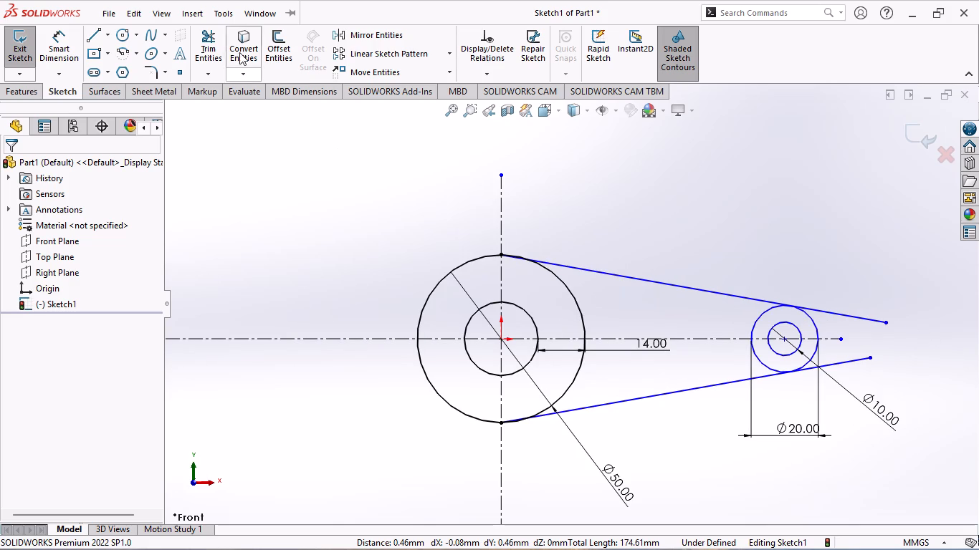
{"action": "left_click", "coordinate": [201, 37]}
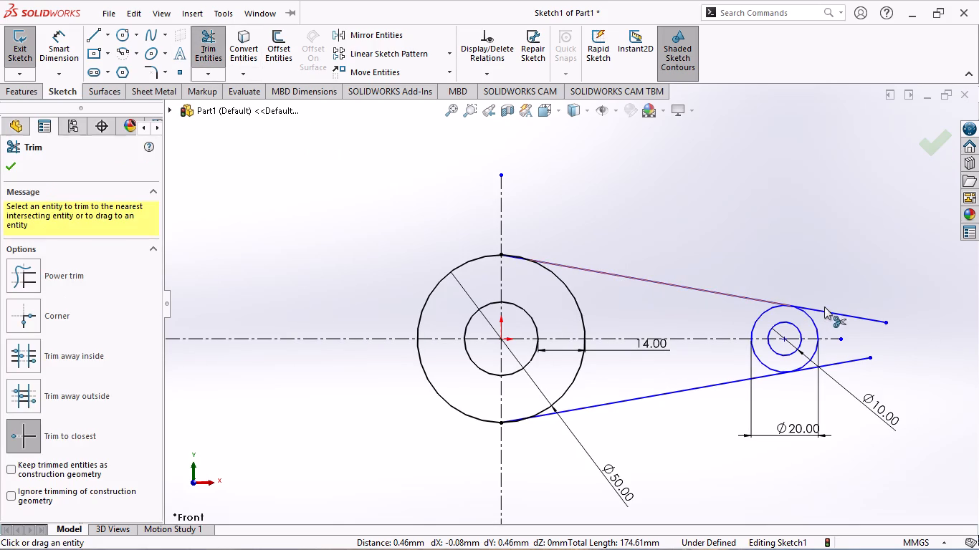
{"action": "left_click", "coordinate": [838, 314]}
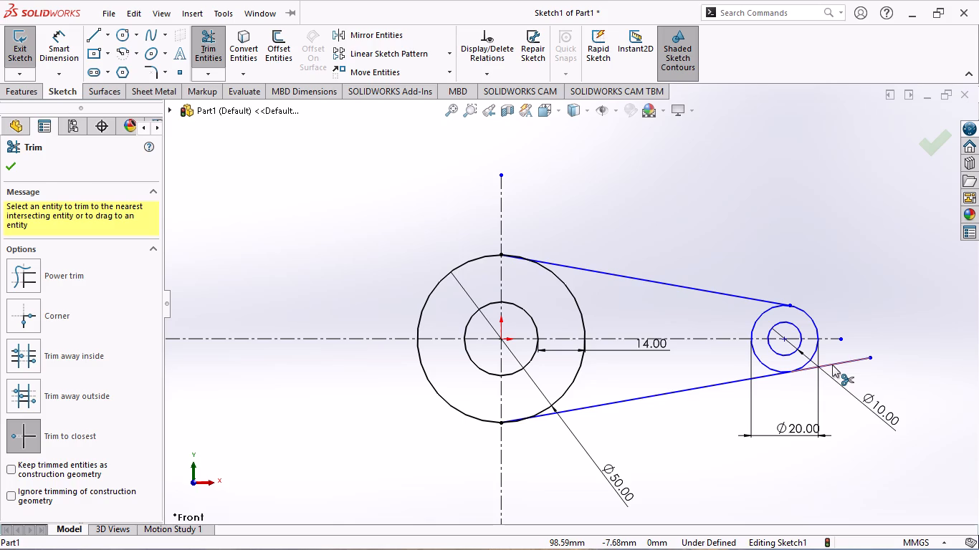
{"action": "left_click", "coordinate": [832, 365]}
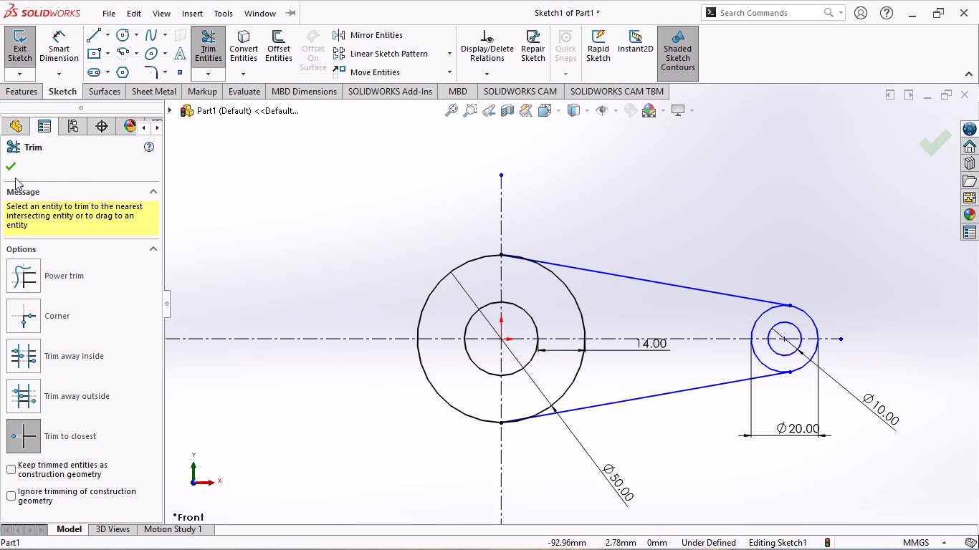
{"action": "left_click", "coordinate": [11, 168]}
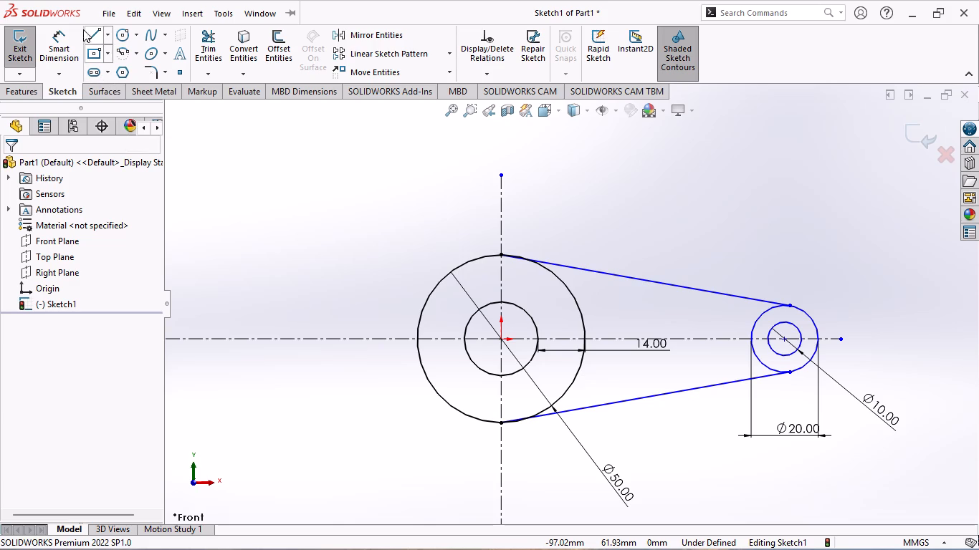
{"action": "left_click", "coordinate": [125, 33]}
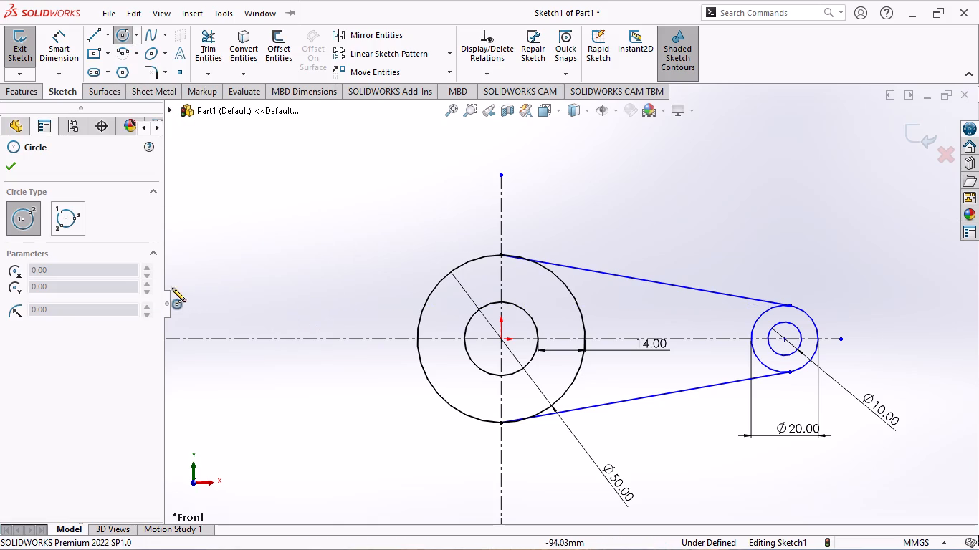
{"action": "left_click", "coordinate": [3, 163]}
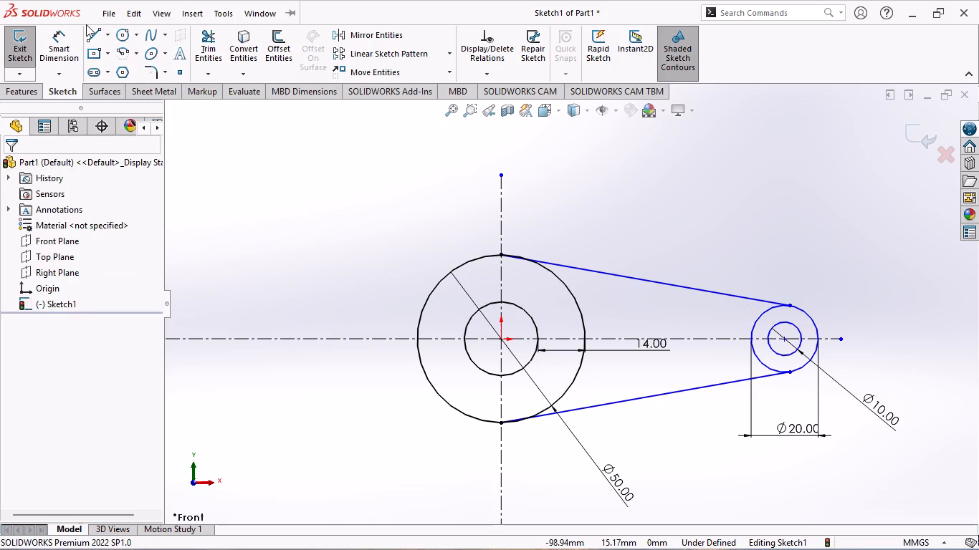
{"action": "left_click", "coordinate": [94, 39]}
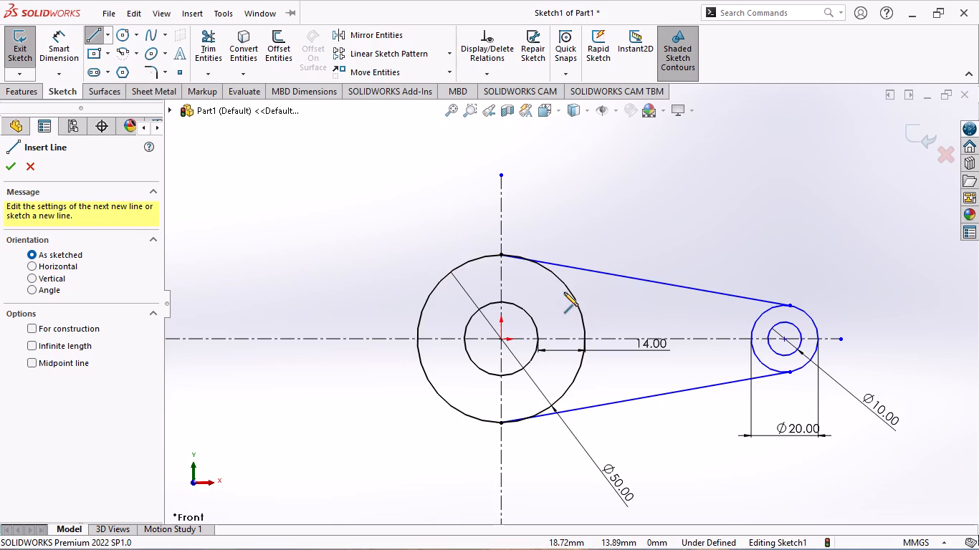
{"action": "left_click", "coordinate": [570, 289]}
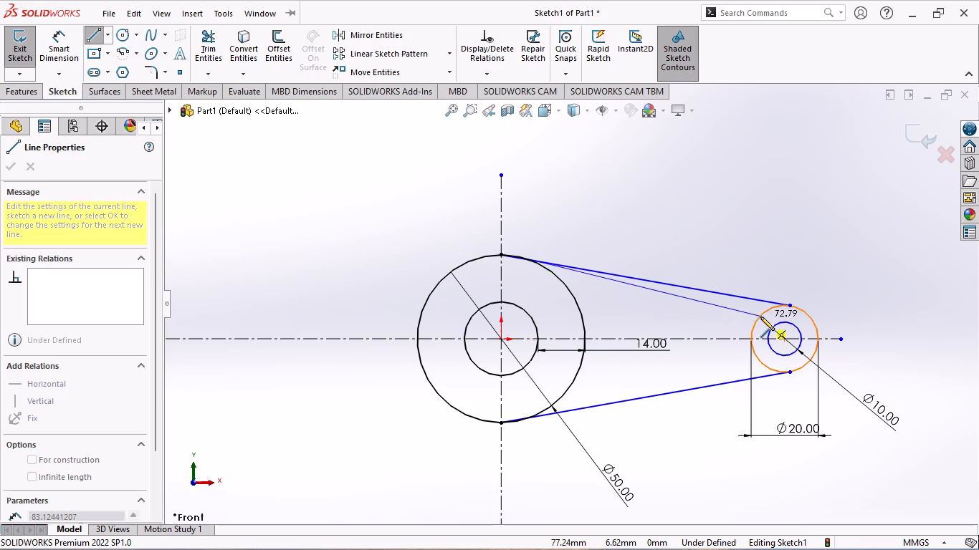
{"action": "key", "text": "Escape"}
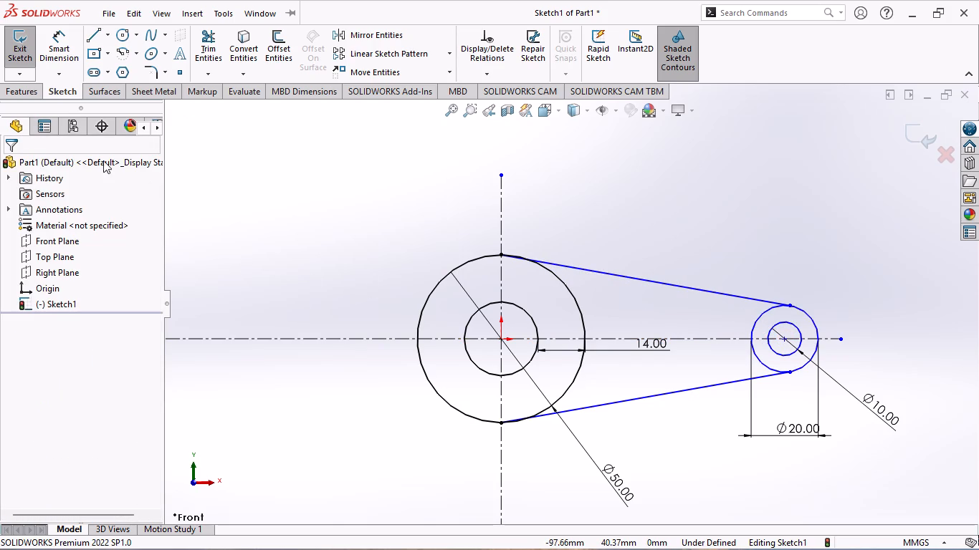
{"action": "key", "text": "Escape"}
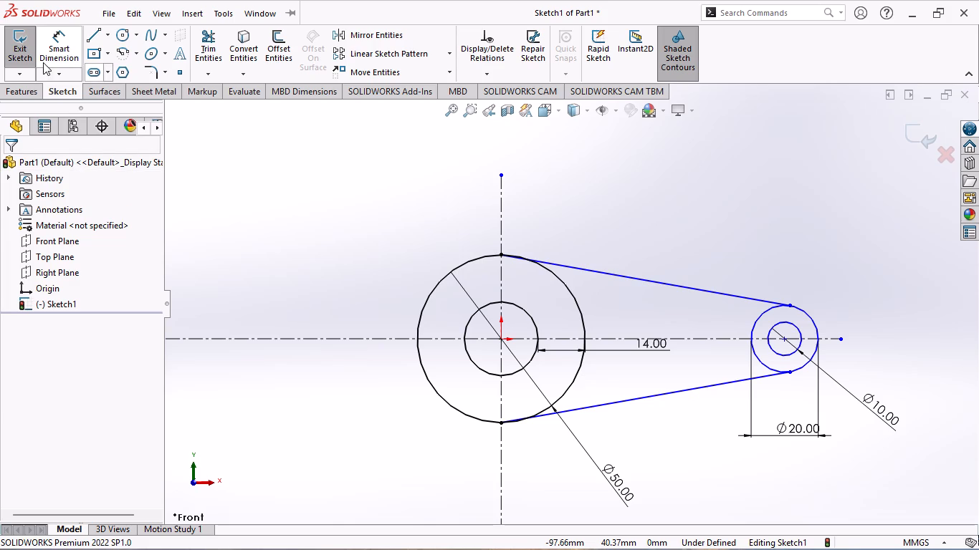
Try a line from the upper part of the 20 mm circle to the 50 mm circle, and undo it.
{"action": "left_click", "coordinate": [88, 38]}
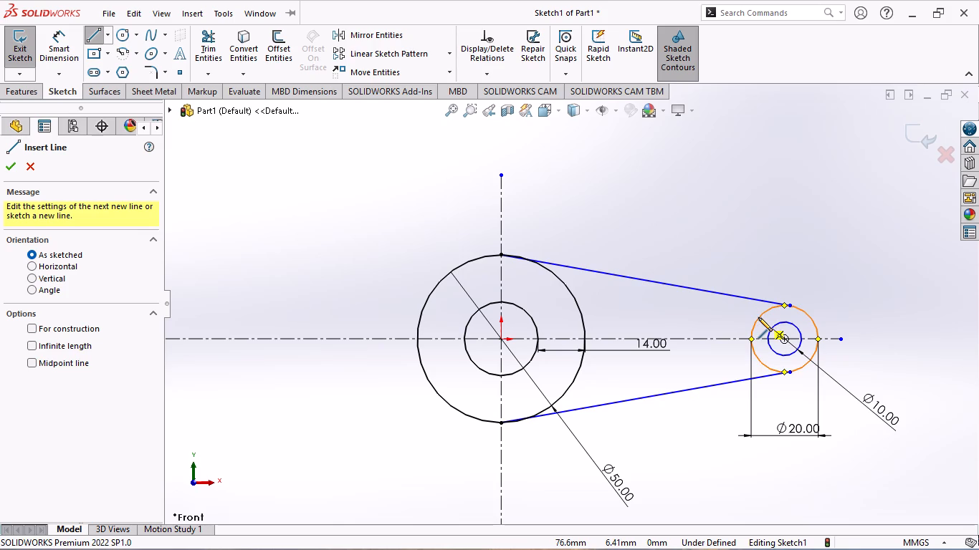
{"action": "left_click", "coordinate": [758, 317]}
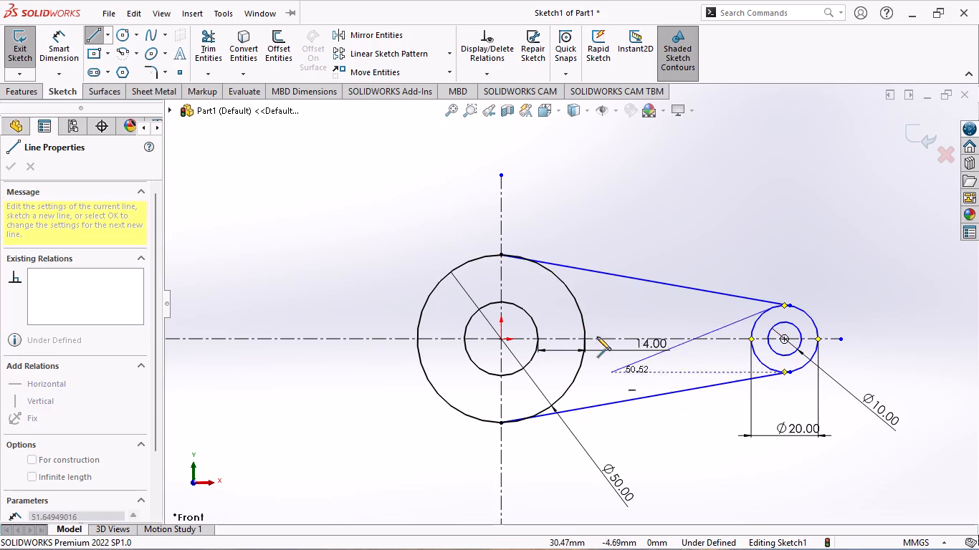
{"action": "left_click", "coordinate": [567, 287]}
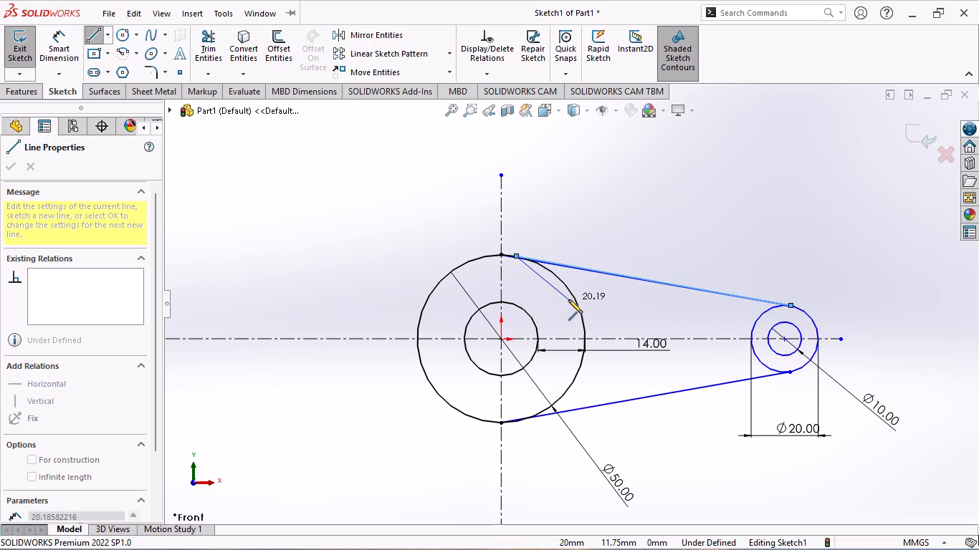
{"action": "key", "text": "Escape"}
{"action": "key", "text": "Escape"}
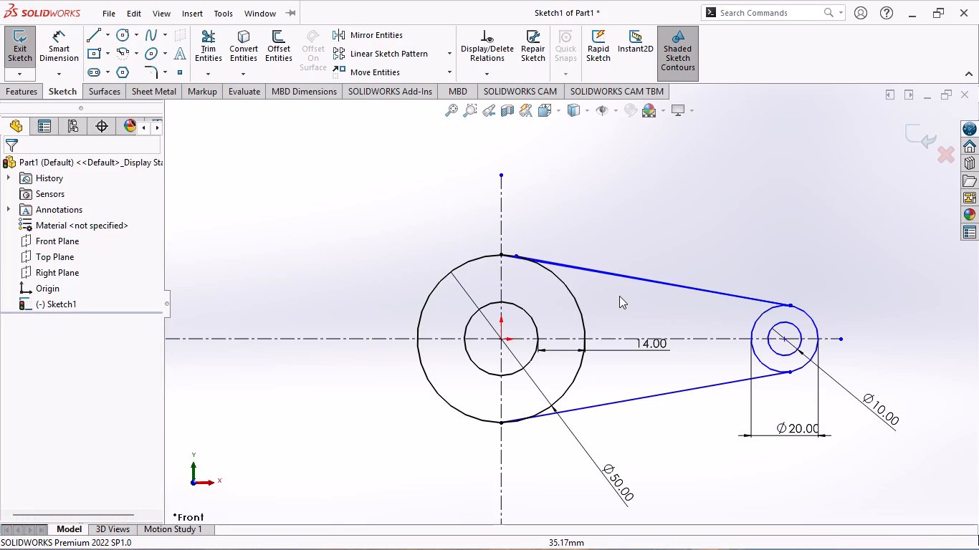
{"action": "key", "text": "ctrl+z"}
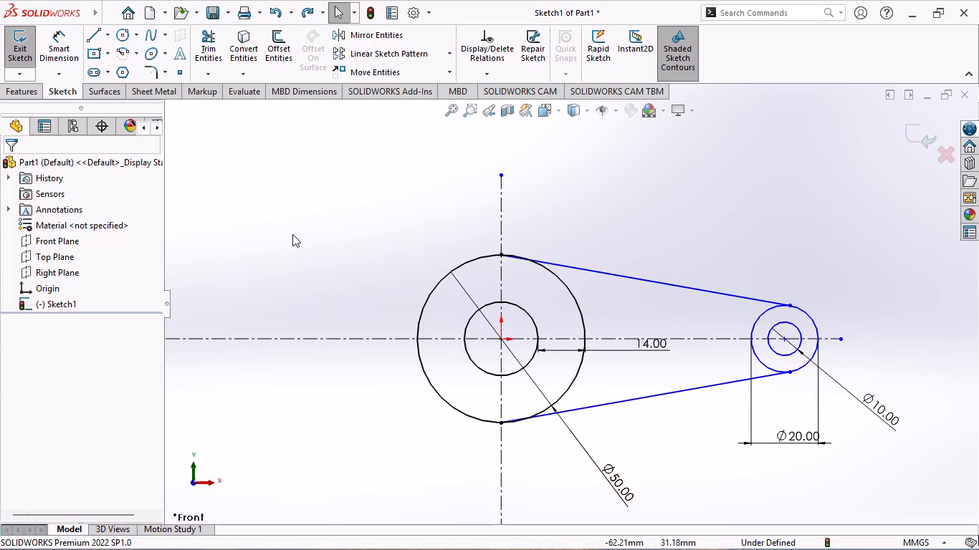
Dimension the distance from the vertical centerline to the center of the small circles as 80 mm.
{"action": "left_click", "coordinate": [55, 42]}
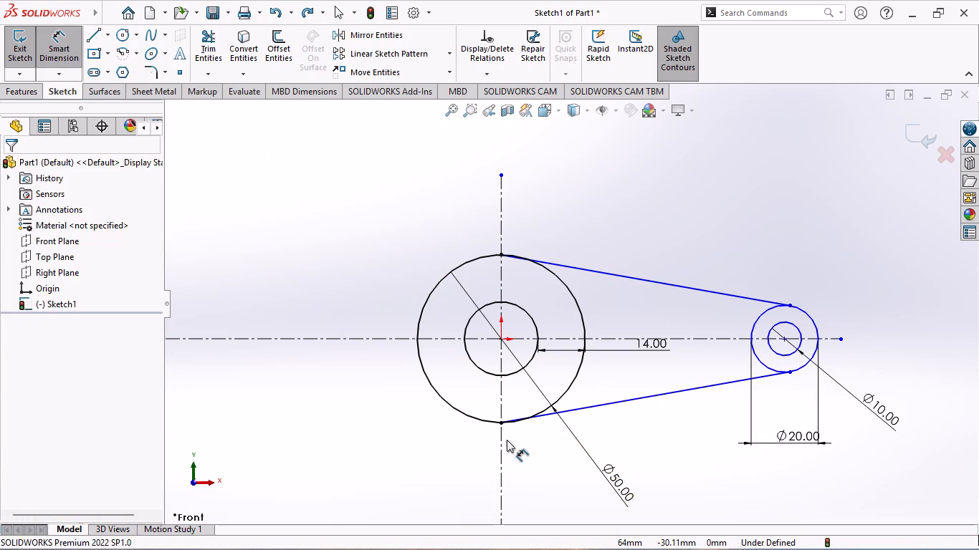
{"action": "left_click", "coordinate": [505, 450]}
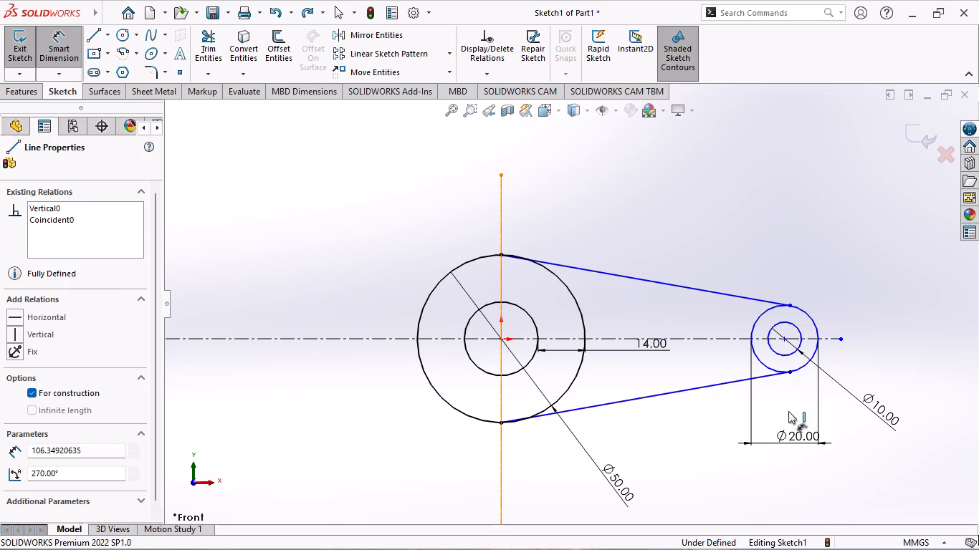
{"action": "left_click", "coordinate": [783, 338]}
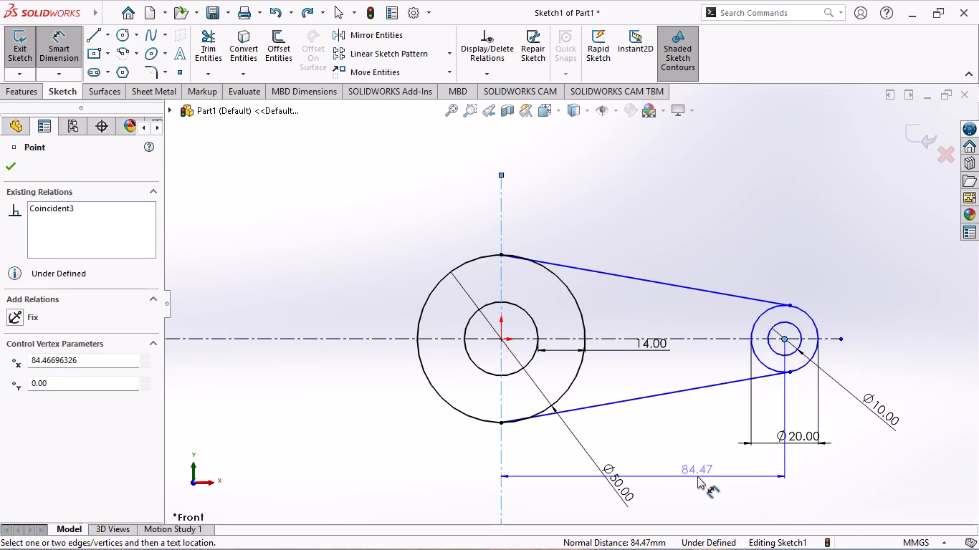
{"action": "left_click", "coordinate": [697, 476]}
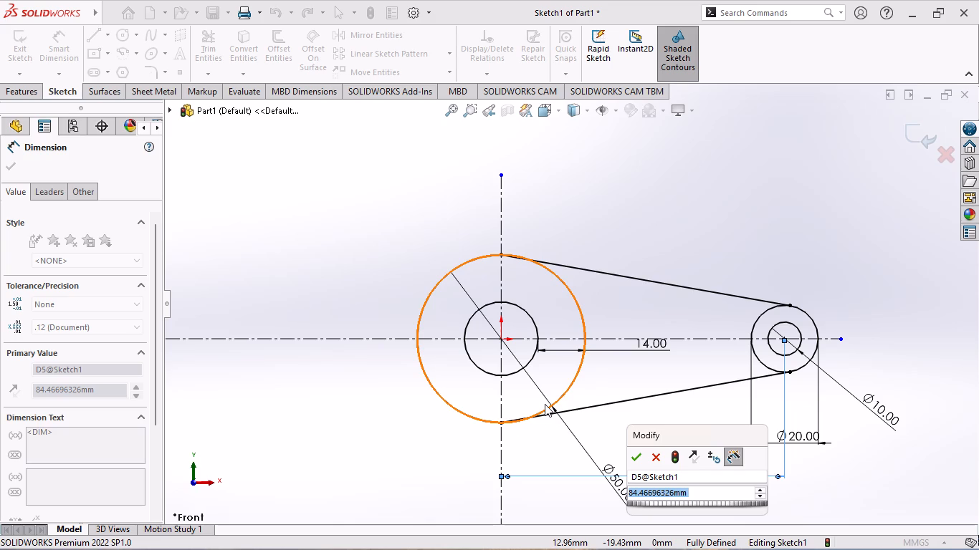
{"action": "type", "text": "80"}
{"action": "key", "text": "Return"}
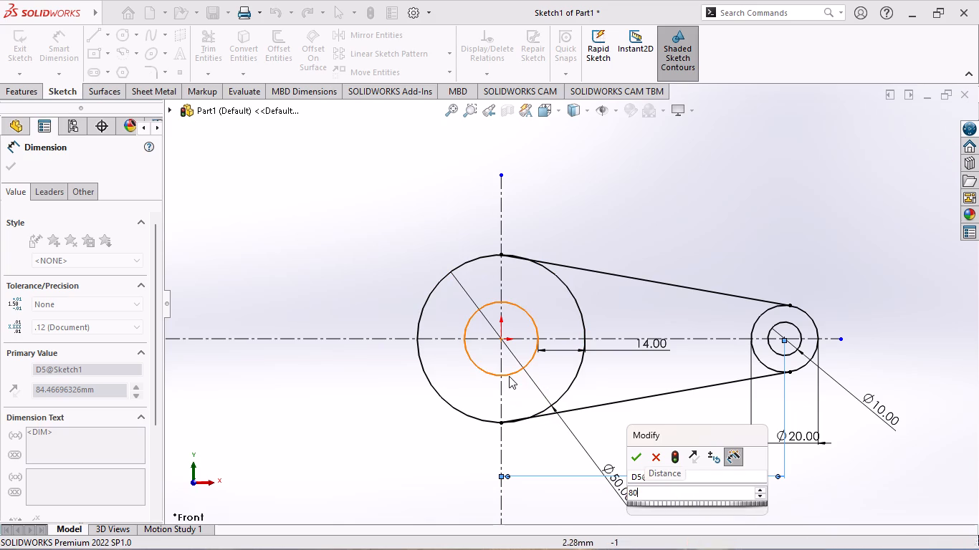
{"action": "left_click", "coordinate": [280, 395]}
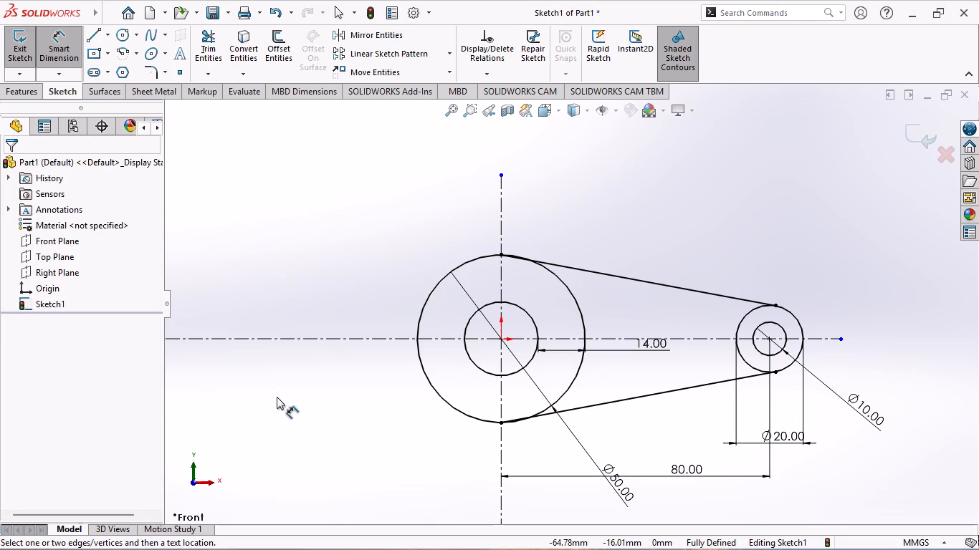
{"action": "left_click", "coordinate": [52, 49]}
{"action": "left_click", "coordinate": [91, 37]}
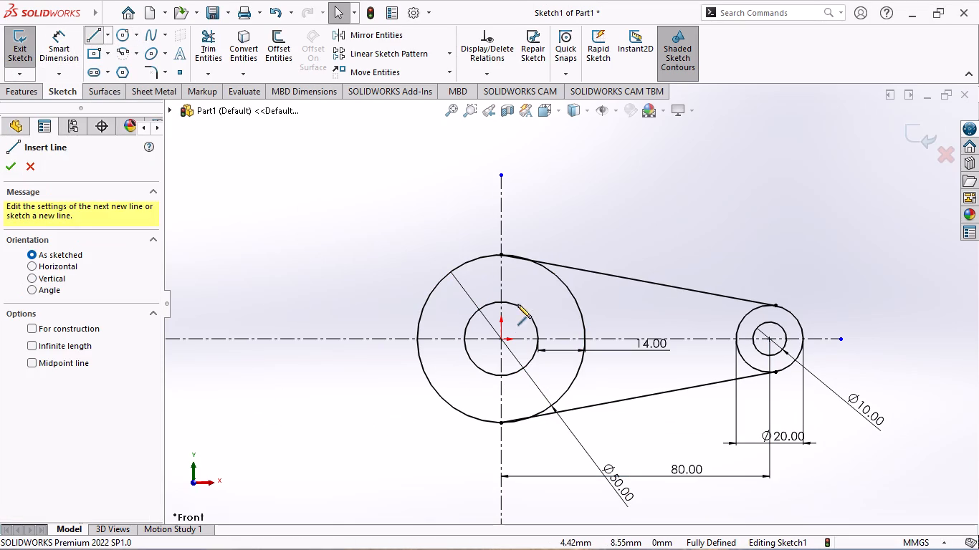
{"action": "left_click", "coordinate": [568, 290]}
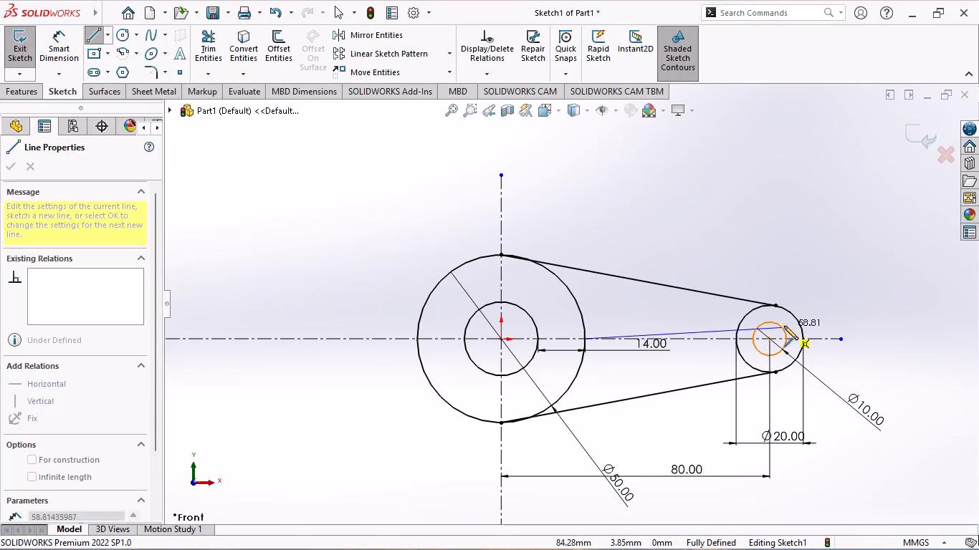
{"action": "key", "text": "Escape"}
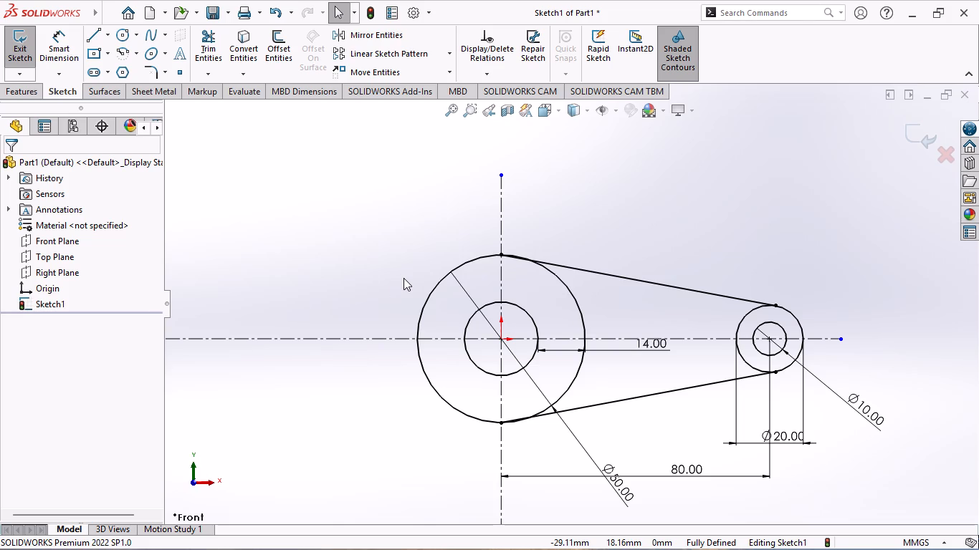
Trim the two arc segments of the 20 mm circle that lie inside the outline, facing the 50 mm circle.
{"action": "left_click", "coordinate": [202, 45]}
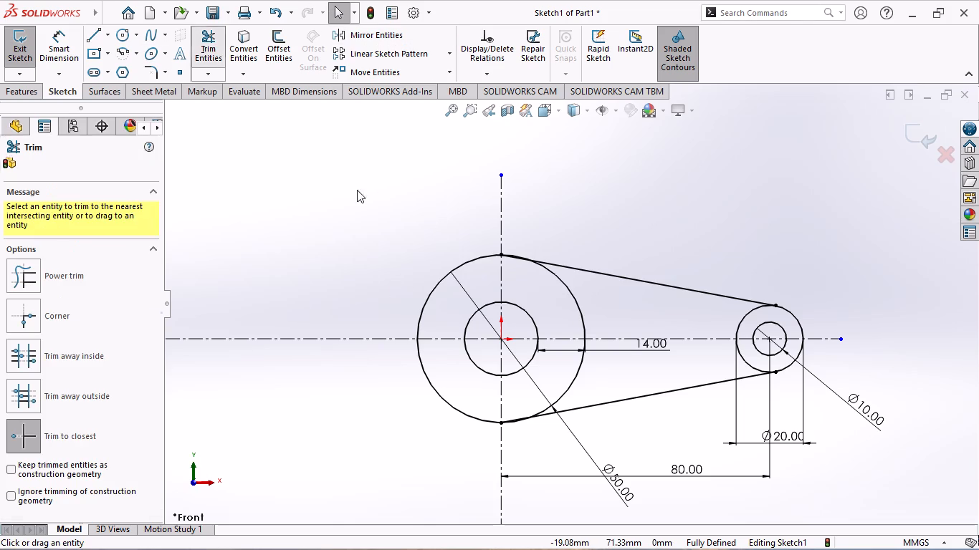
{"action": "left_click", "coordinate": [740, 319]}
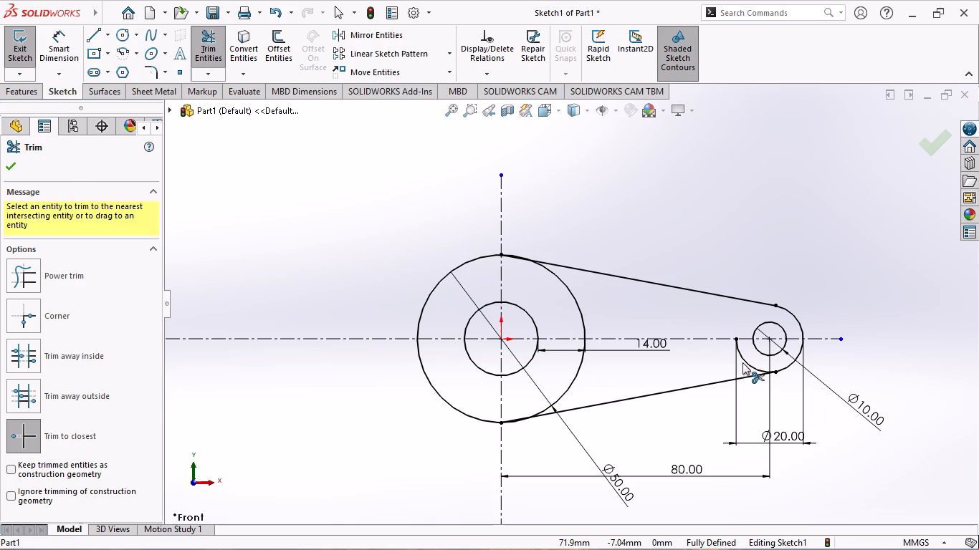
{"action": "left_click", "coordinate": [745, 360]}
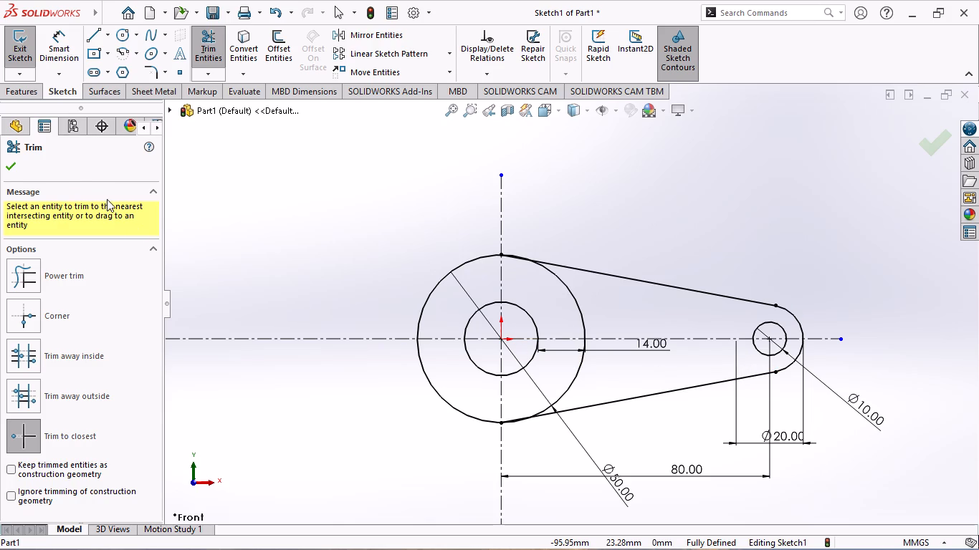
{"action": "left_click", "coordinate": [4, 163]}
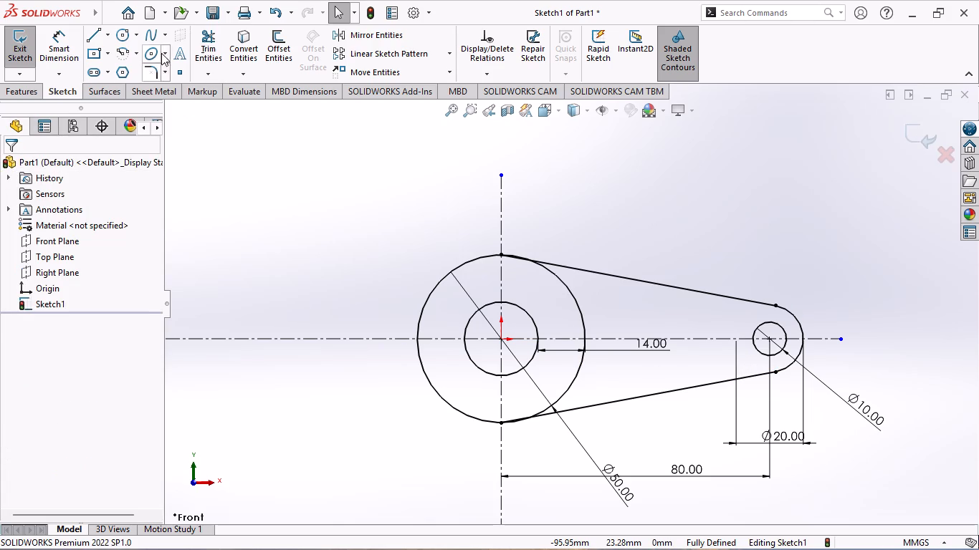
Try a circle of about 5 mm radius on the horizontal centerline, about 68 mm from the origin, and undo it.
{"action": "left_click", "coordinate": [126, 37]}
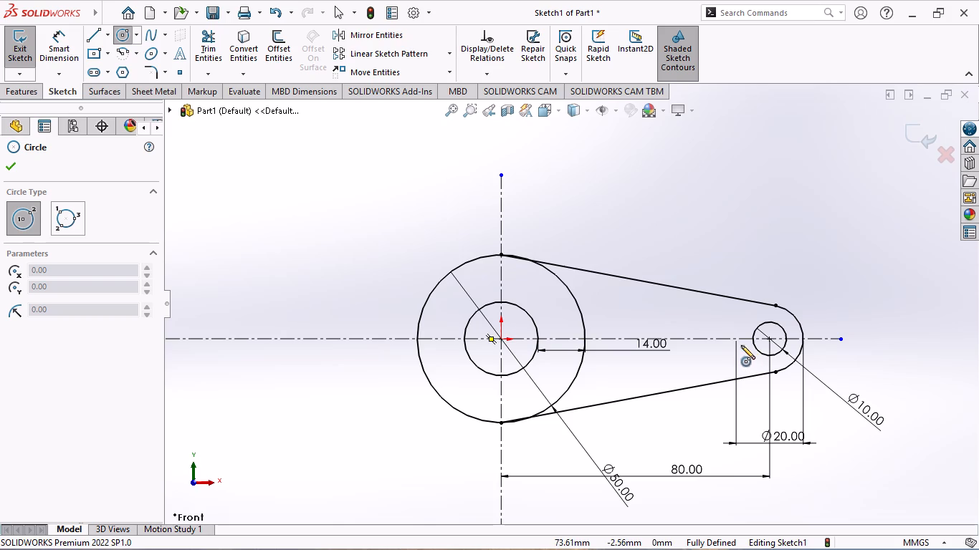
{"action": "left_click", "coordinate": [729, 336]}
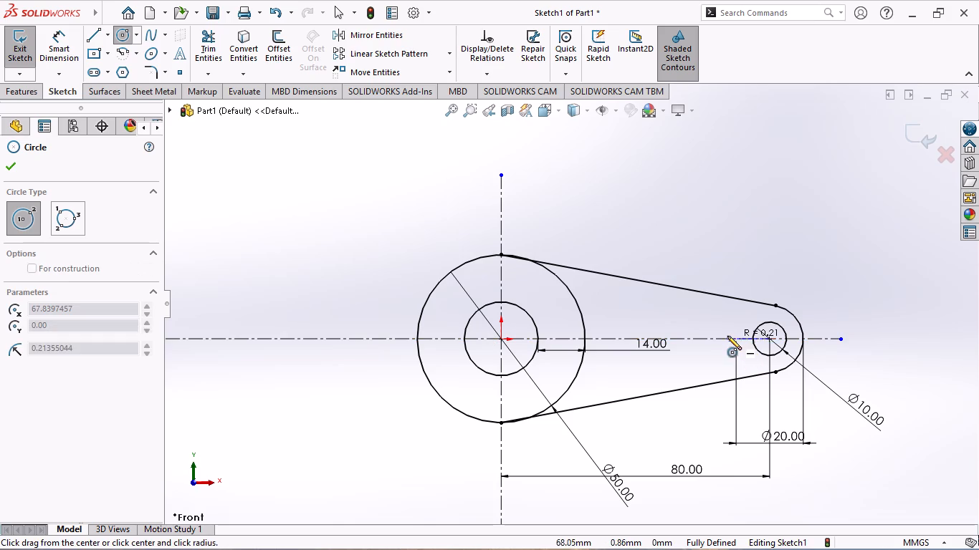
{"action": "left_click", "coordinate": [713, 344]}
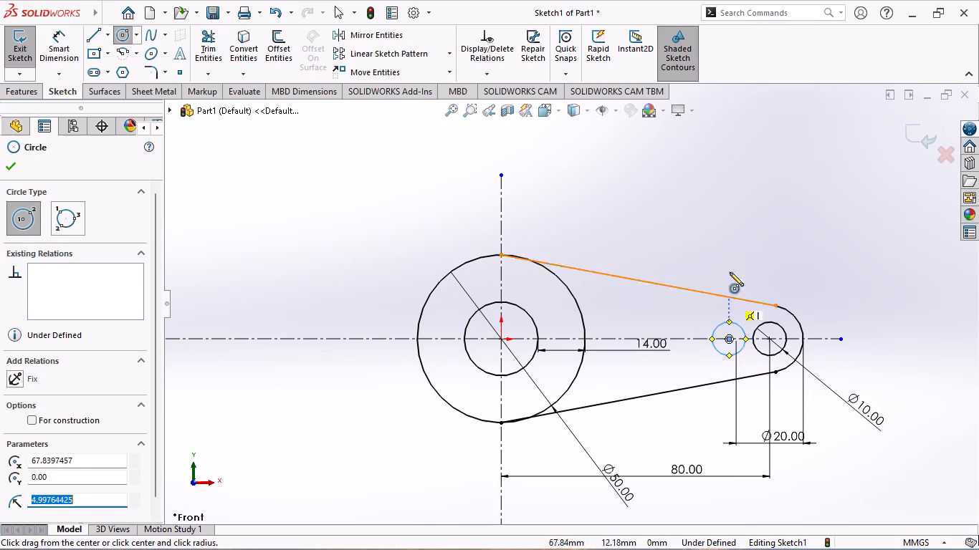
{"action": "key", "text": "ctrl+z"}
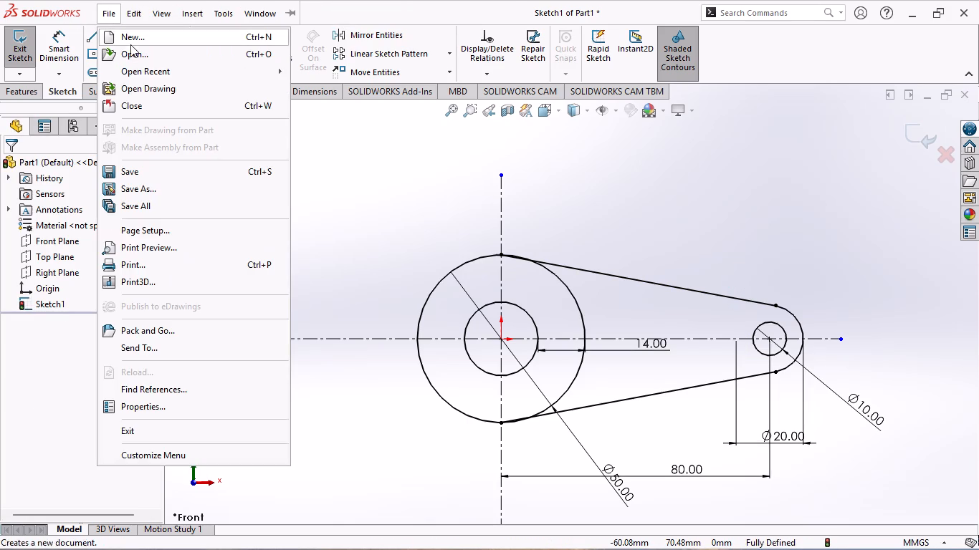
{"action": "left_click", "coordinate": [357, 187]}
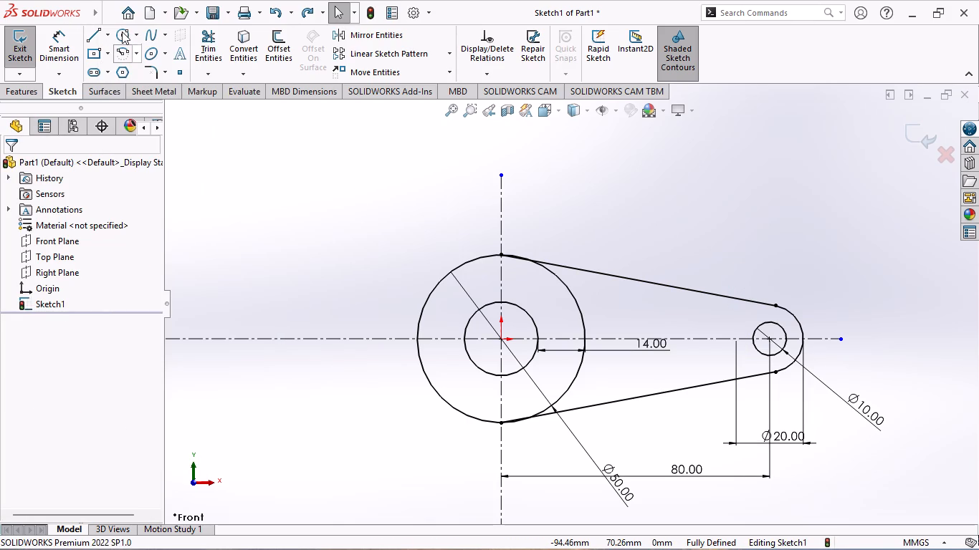
Sketch a circle of about 5.6 mm radius centered on the horizontal centerline, about 61 mm from the origin.
{"action": "left_click", "coordinate": [122, 32]}
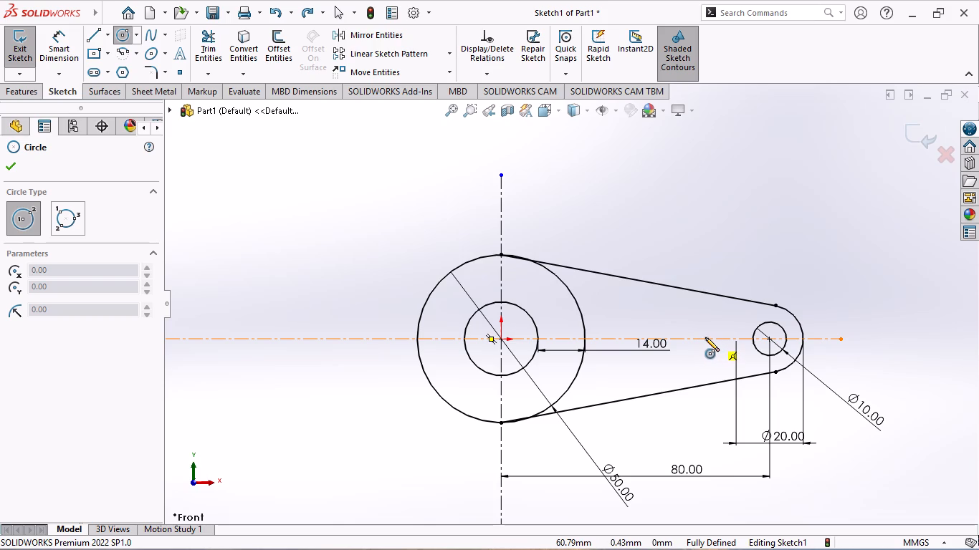
{"action": "left_click", "coordinate": [705, 337]}
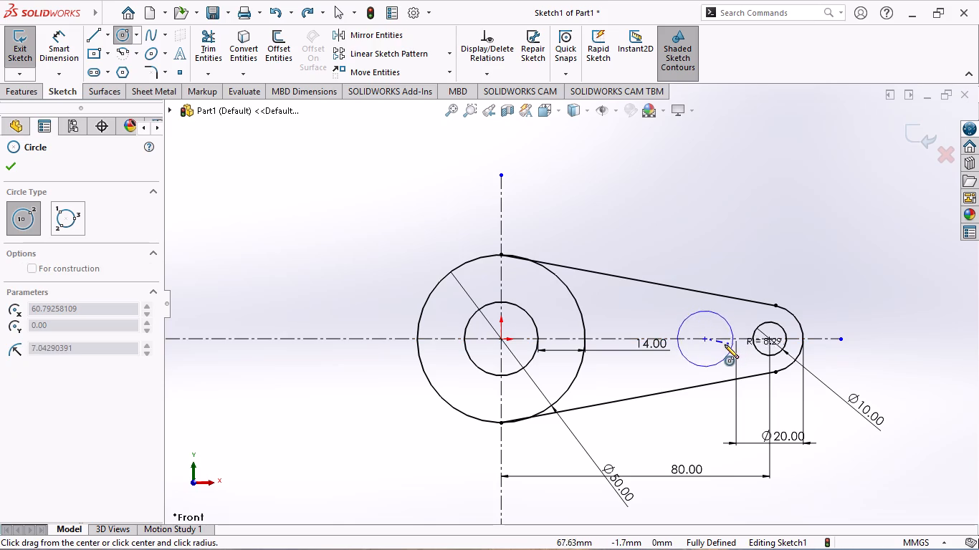
{"action": "left_click", "coordinate": [723, 344]}
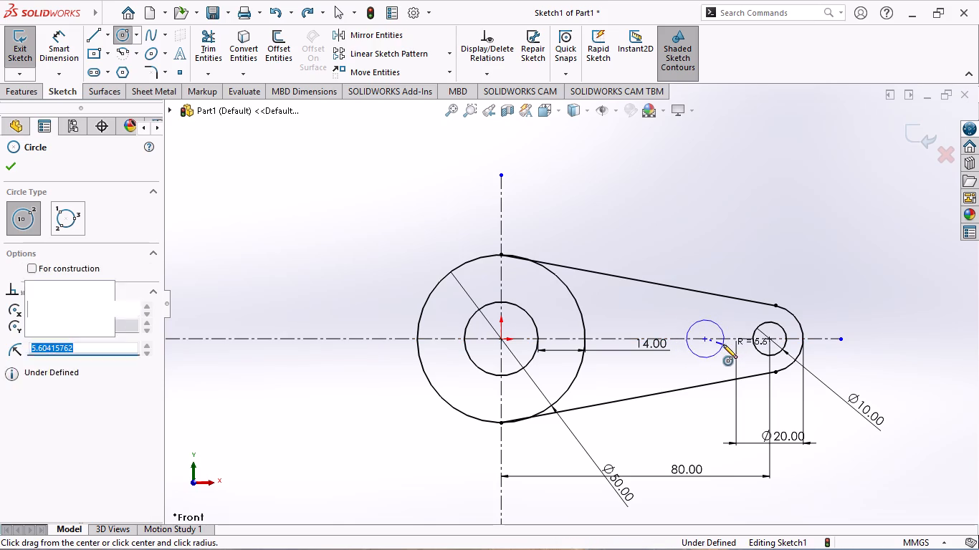
{"action": "key", "text": "Escape"}
{"action": "key", "text": "Escape"}
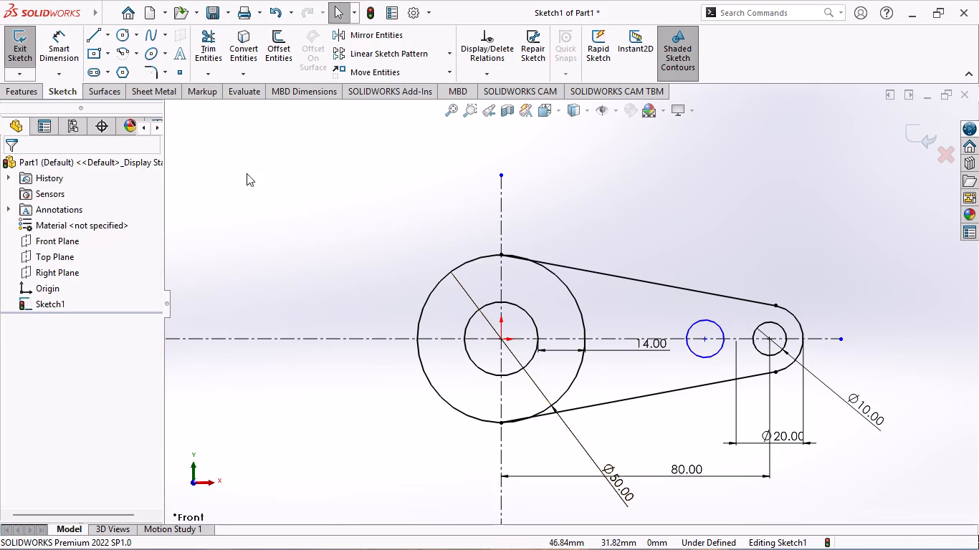
Dimension the diameter of the new circle on the horizontal centerline as 15 mm.
{"action": "left_click", "coordinate": [74, 44]}
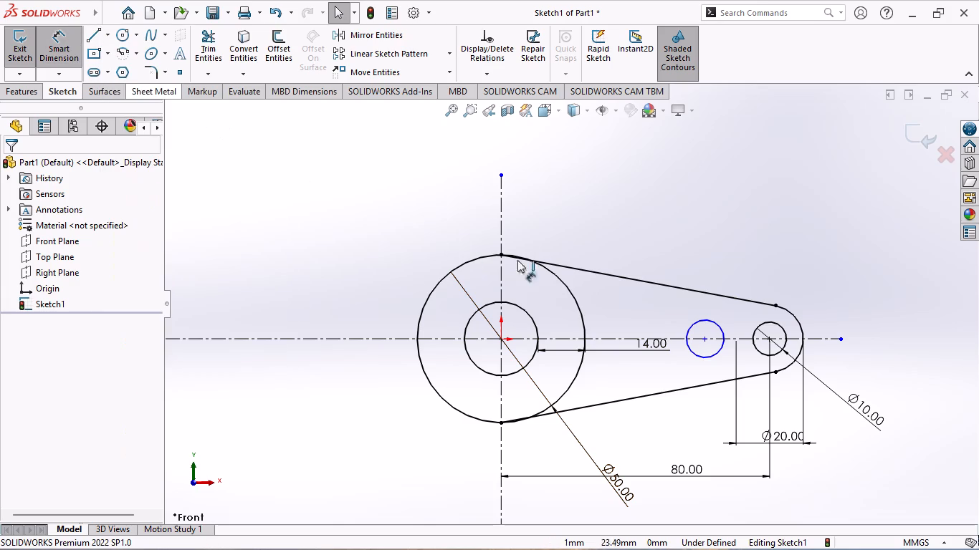
{"action": "left_click", "coordinate": [708, 355]}
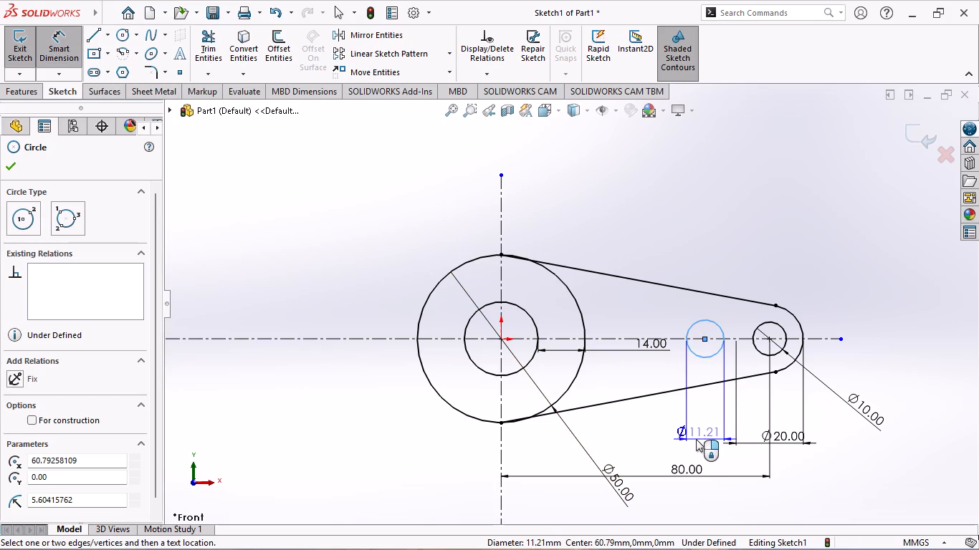
{"action": "left_click", "coordinate": [690, 437]}
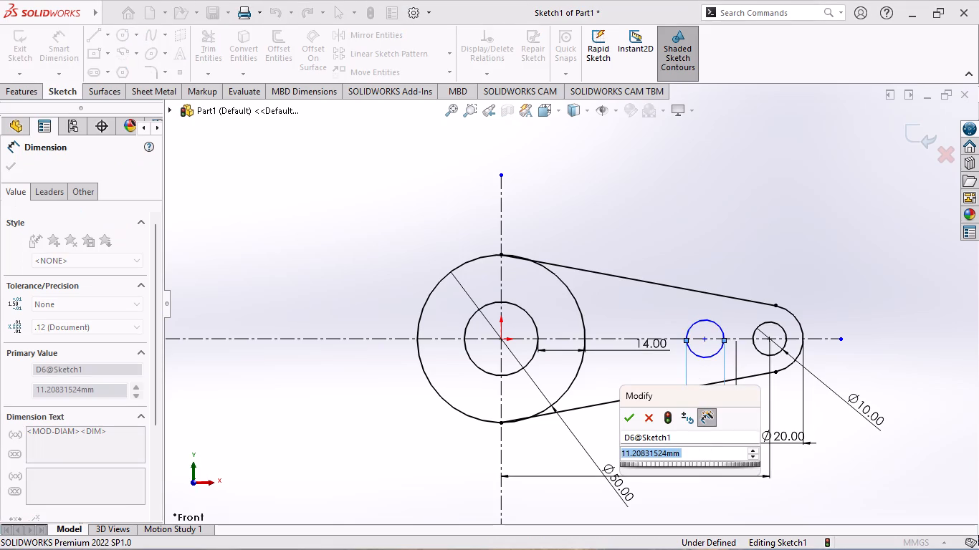
{"action": "key", "text": "1"}
{"action": "key", "text": "5"}
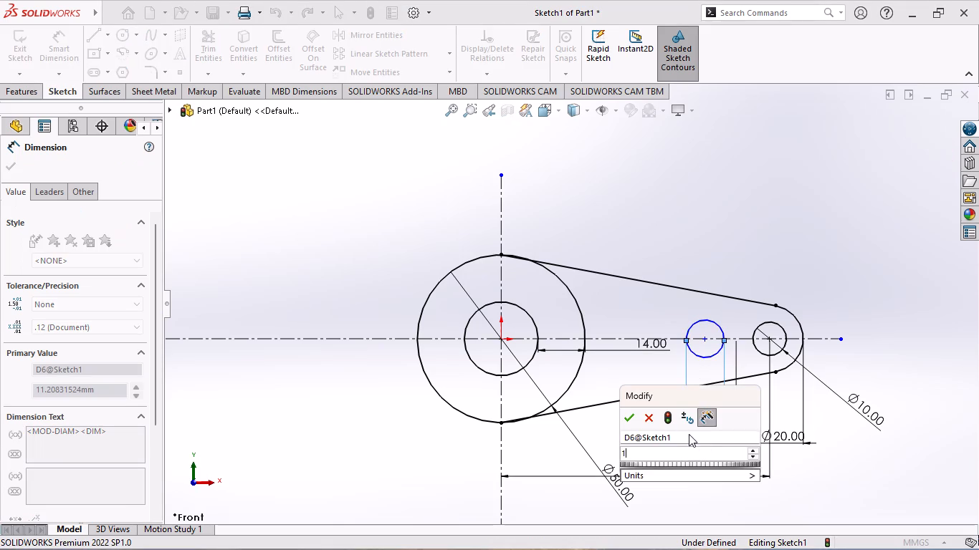
{"action": "key", "text": "Return"}
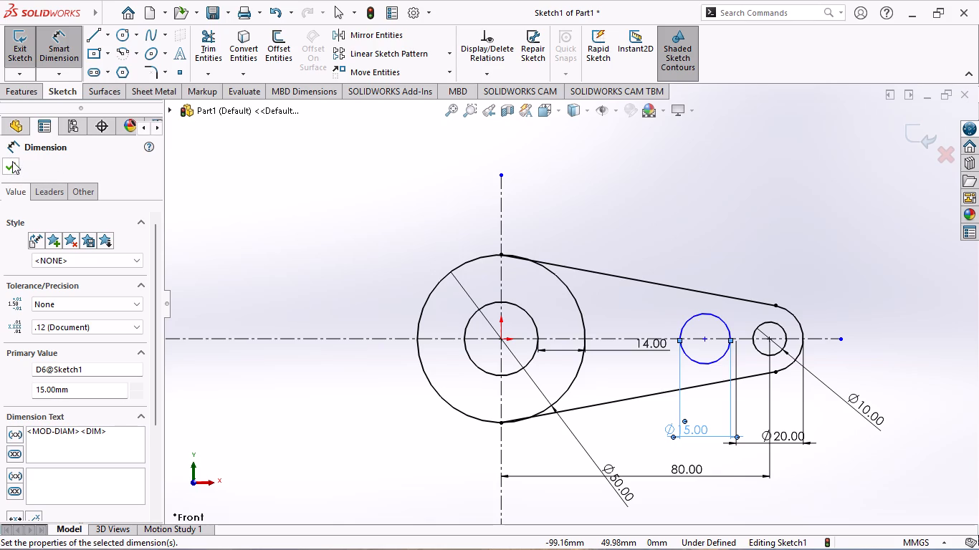
{"action": "left_click", "coordinate": [11, 163]}
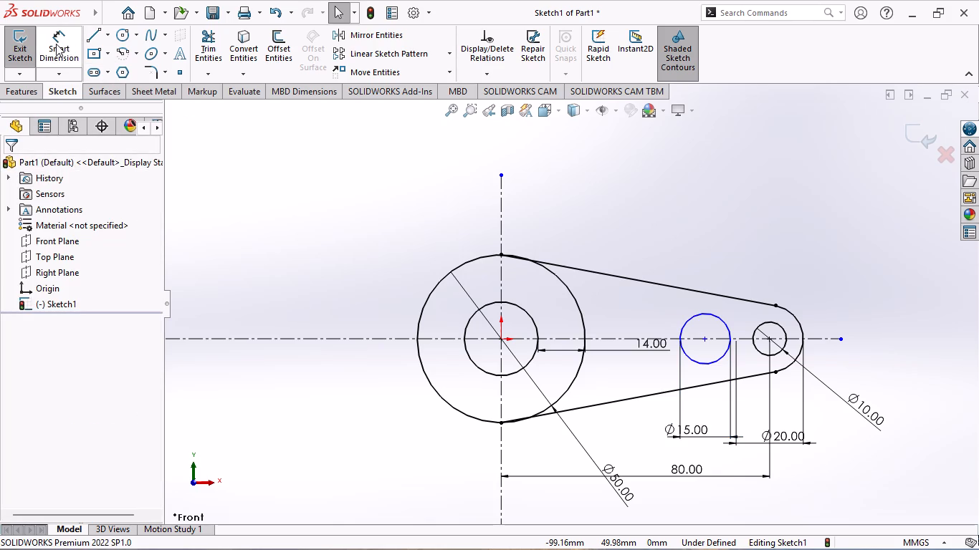
{"action": "left_click", "coordinate": [91, 34]}
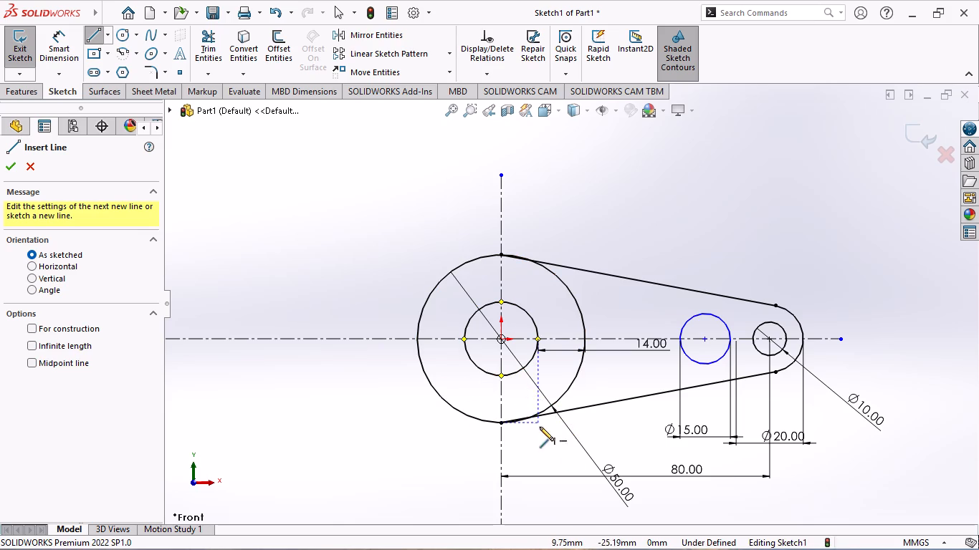
{"action": "left_click", "coordinate": [27, 166]}
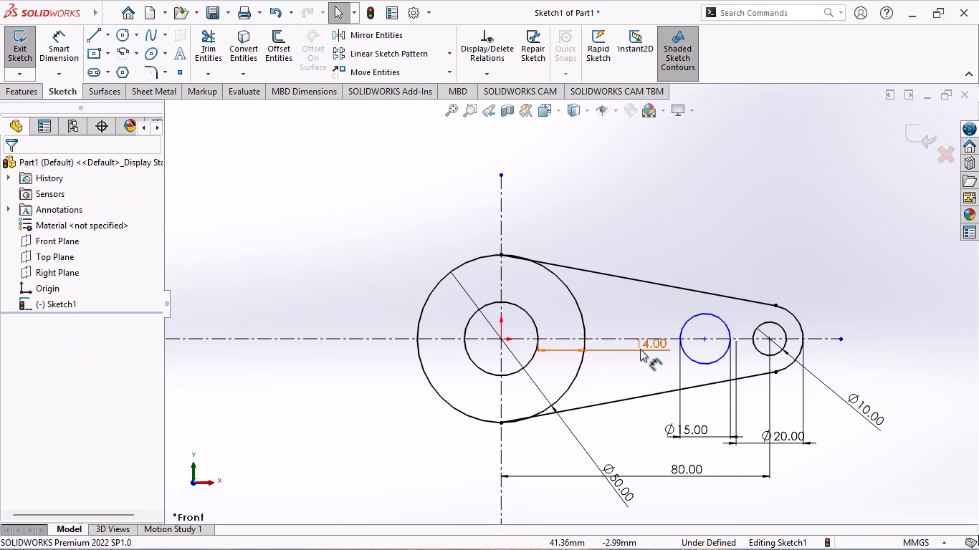
Replace the 14 mm gap dimension with a 30 mm diameter dimension on the inner circle at the origin.
{"action": "left_click", "coordinate": [640, 349]}
{"action": "key", "text": "Delete"}
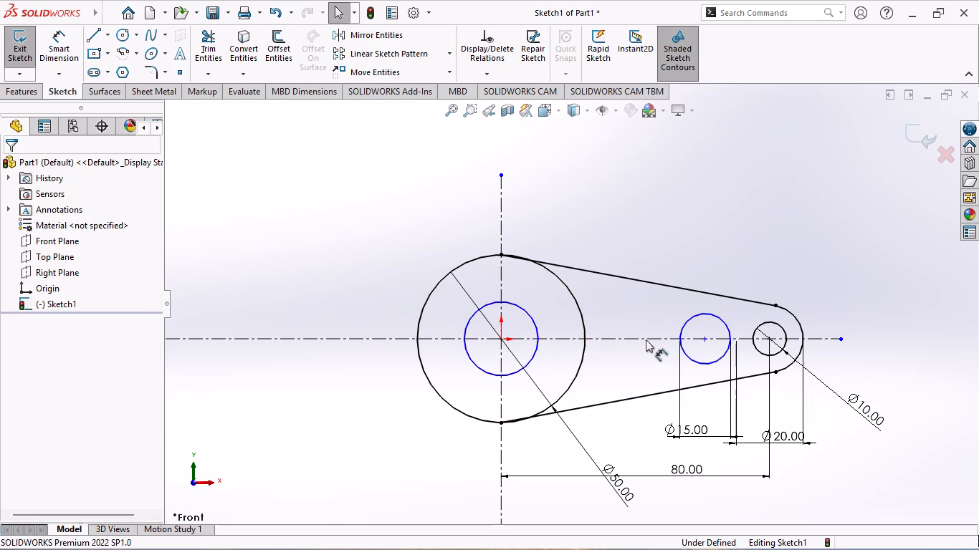
{"action": "left_click", "coordinate": [52, 44]}
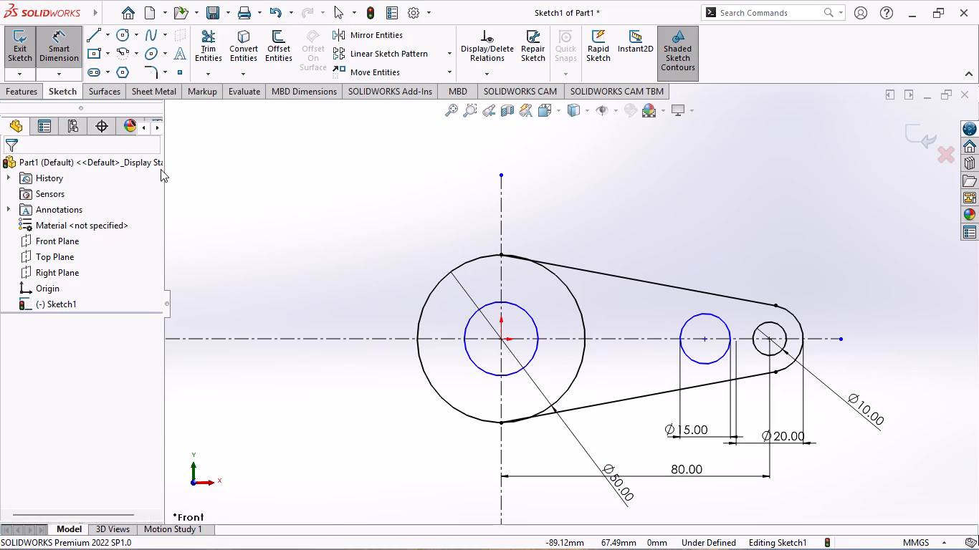
{"action": "left_click", "coordinate": [527, 358]}
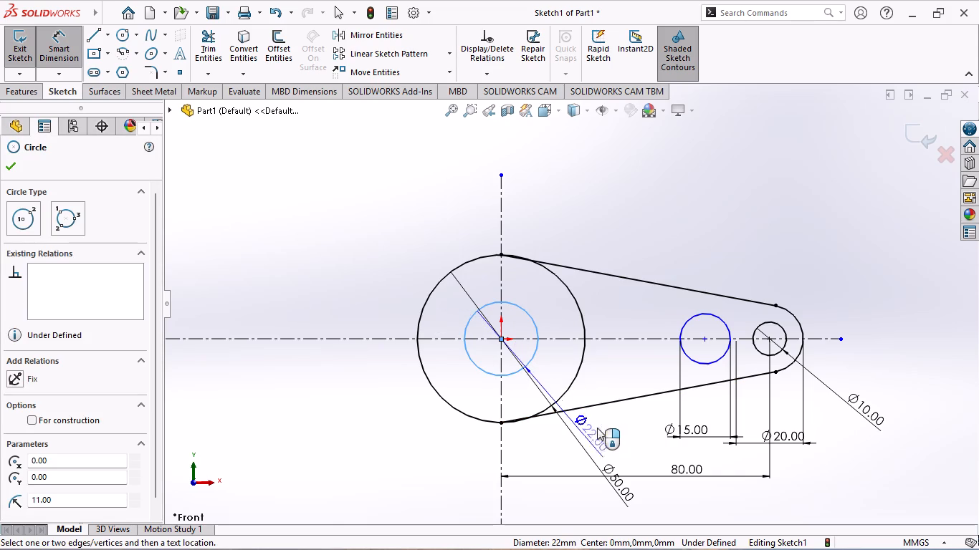
{"action": "left_click", "coordinate": [601, 428]}
{"action": "type", "text": "30"}
{"action": "key", "text": "Return"}
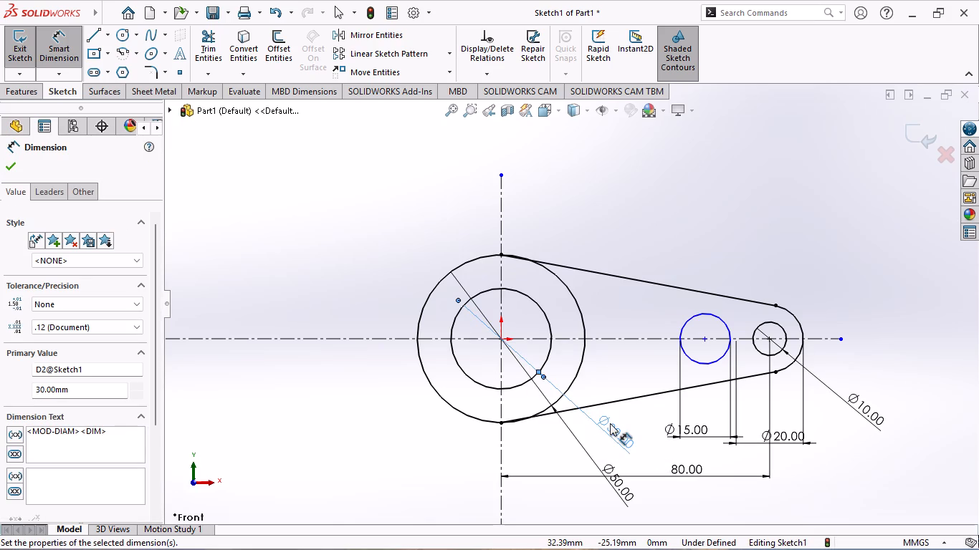
{"action": "left_click", "coordinate": [5, 162]}
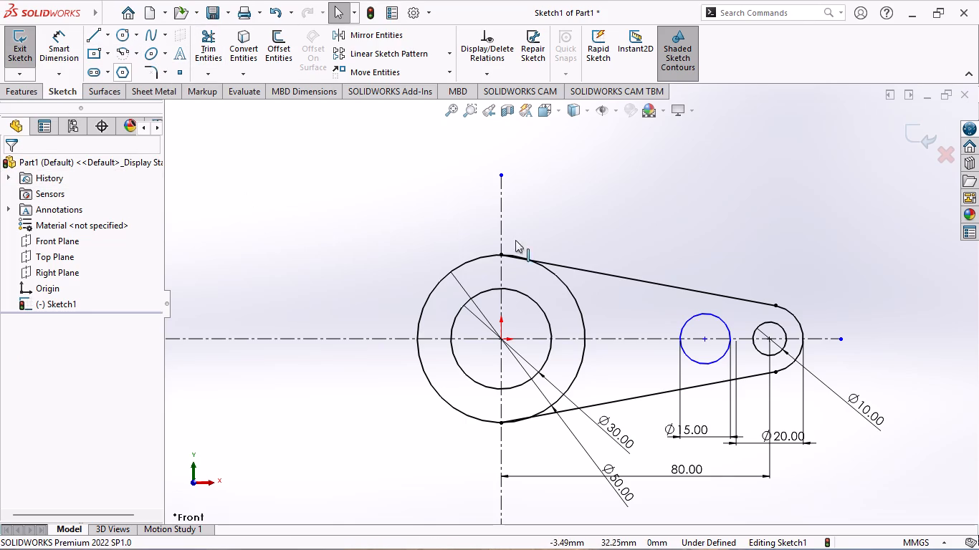
Delete the upper and lower slanted lines joining the 50 mm circle to the small end arc.
{"action": "scroll", "coordinate": [558, 264], "scroll_direction": "down", "scroll_amount": 5}
{"action": "scroll", "coordinate": [469, 284], "scroll_direction": "down", "scroll_amount": 2}
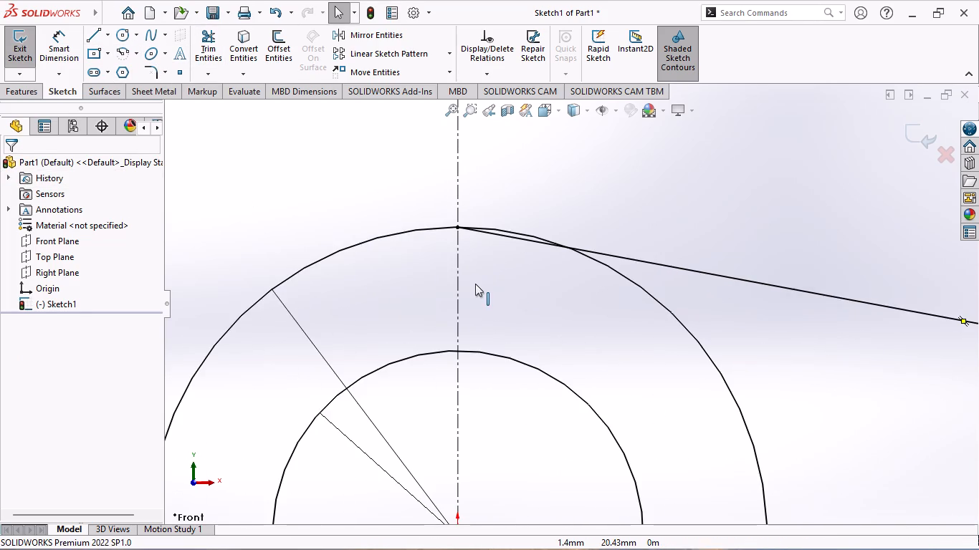
{"action": "scroll", "coordinate": [475, 284], "scroll_direction": "down", "scroll_amount": 1}
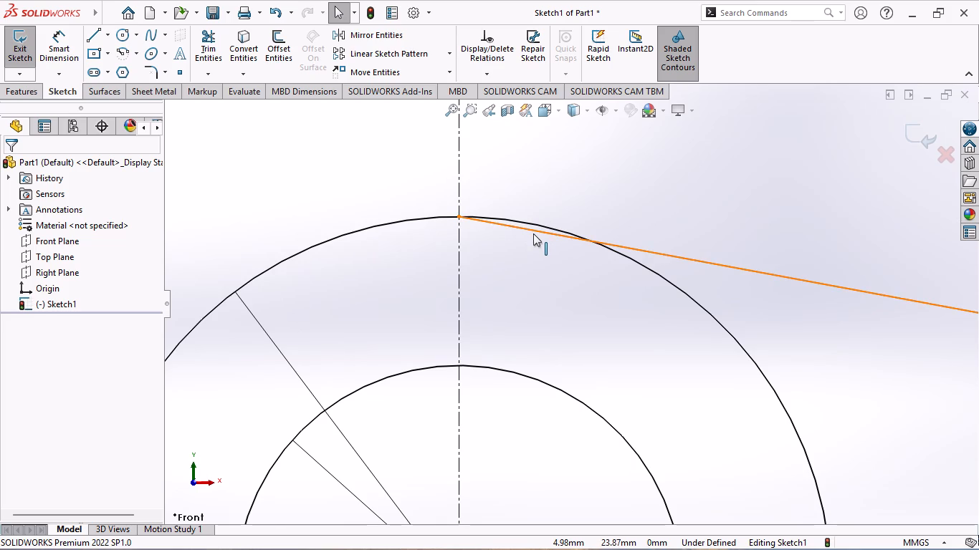
{"action": "left_click", "coordinate": [533, 232]}
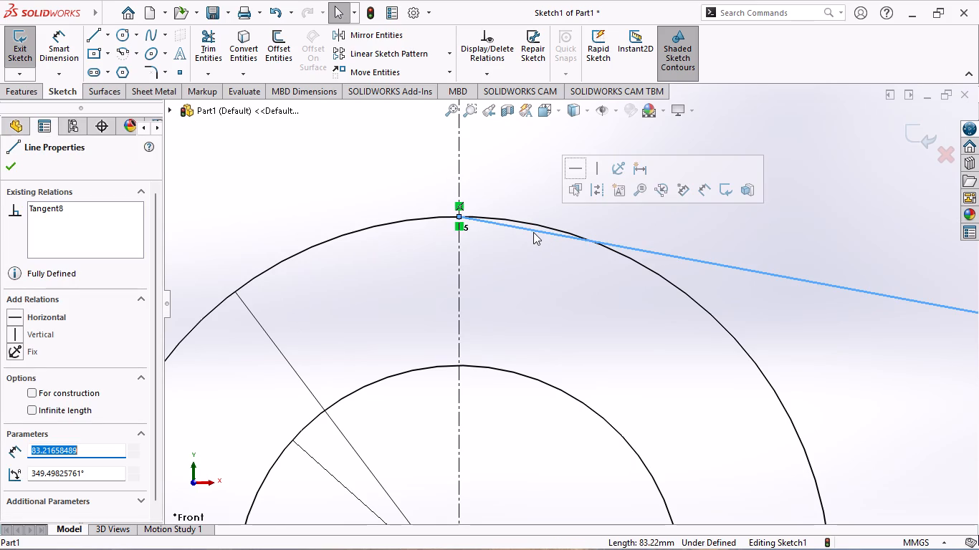
{"action": "key", "text": "Delete"}
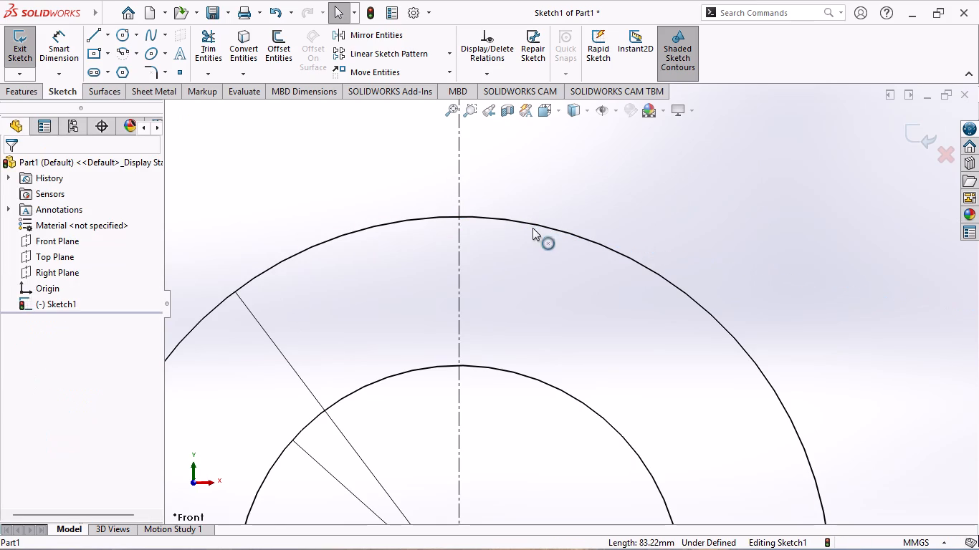
{"action": "scroll", "coordinate": [525, 215], "scroll_direction": "up", "scroll_amount": 3}
{"action": "scroll", "coordinate": [472, 314], "scroll_direction": "up", "scroll_amount": 3}
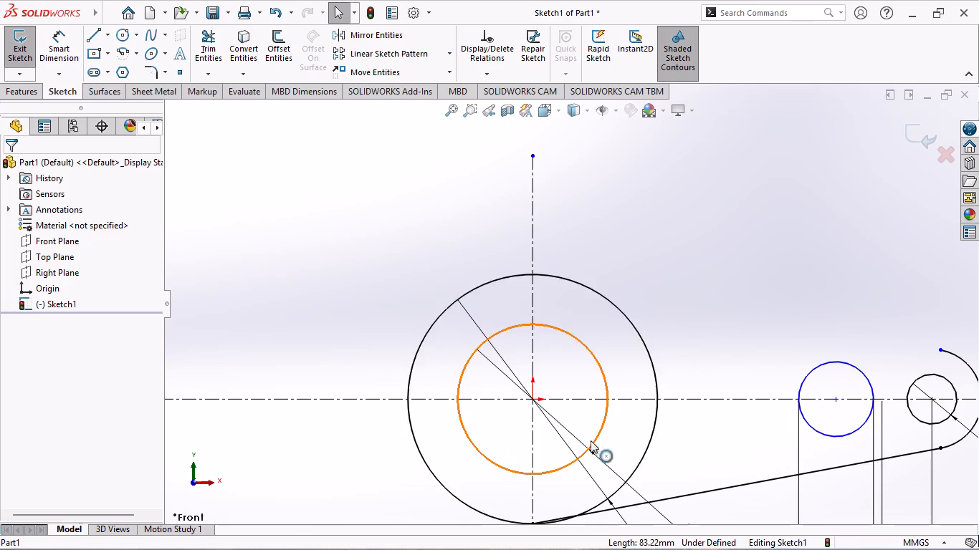
{"action": "left_click", "coordinate": [732, 484]}
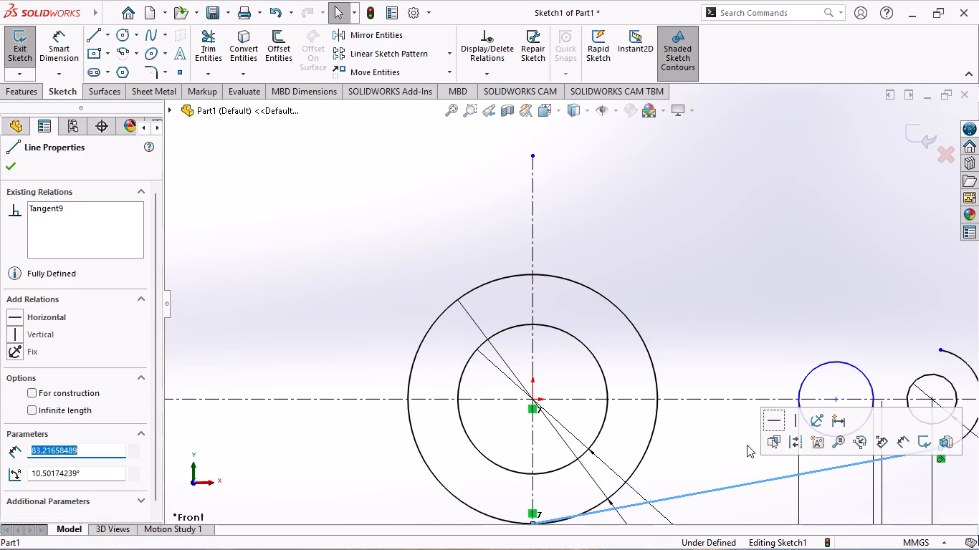
{"action": "key", "text": "Delete"}
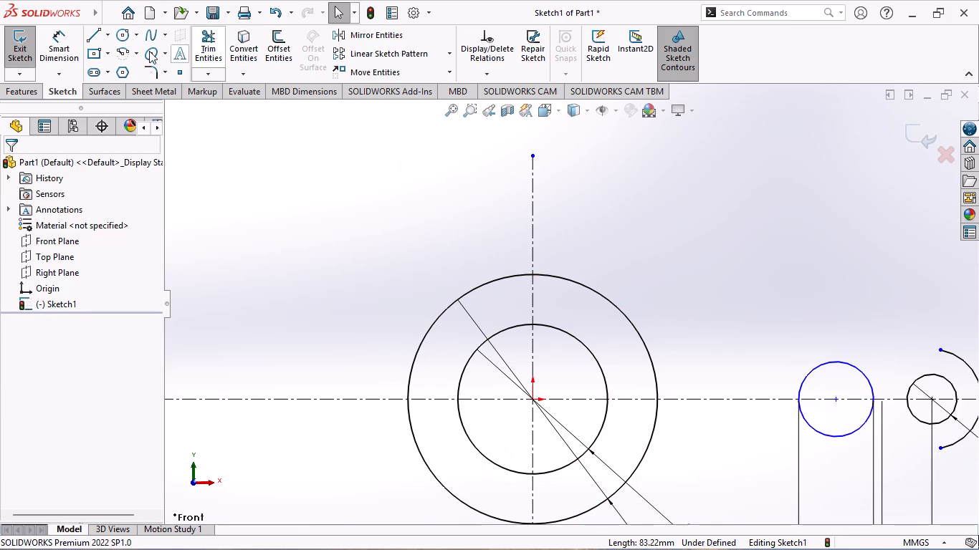
Draw slanted lines from both ends of the small arc to just beyond the 50 mm circle, the lower one about 101 mm long.
{"action": "left_click", "coordinate": [90, 35]}
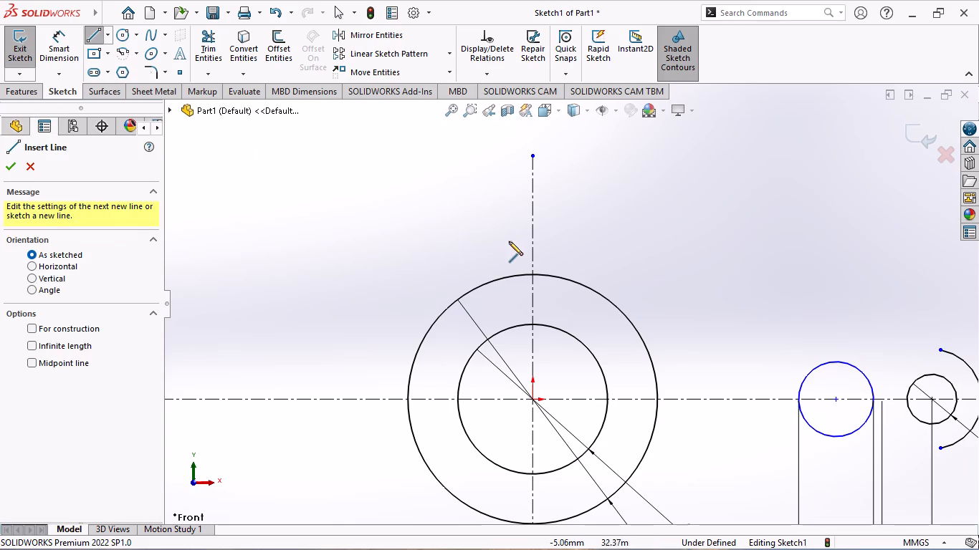
{"action": "left_click", "coordinate": [939, 349]}
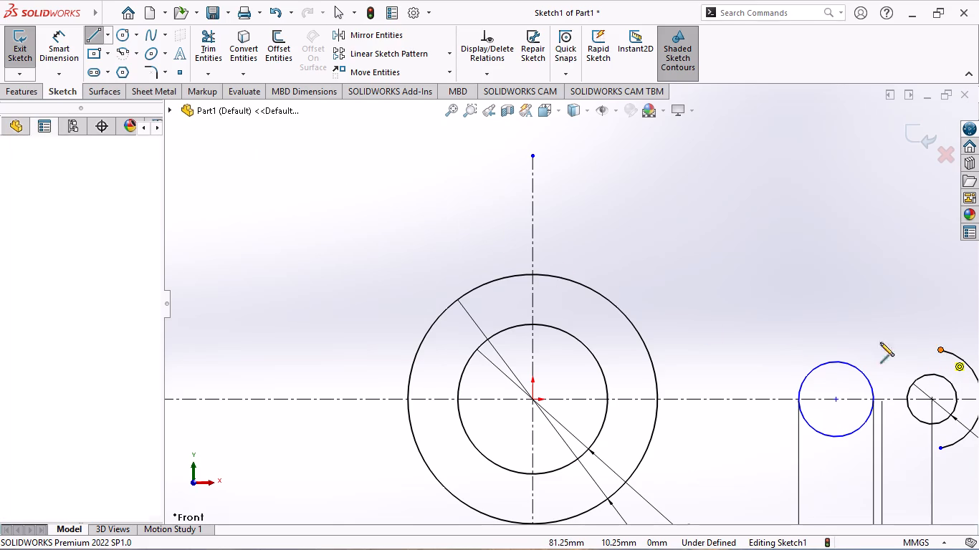
{"action": "left_click", "coordinate": [483, 259]}
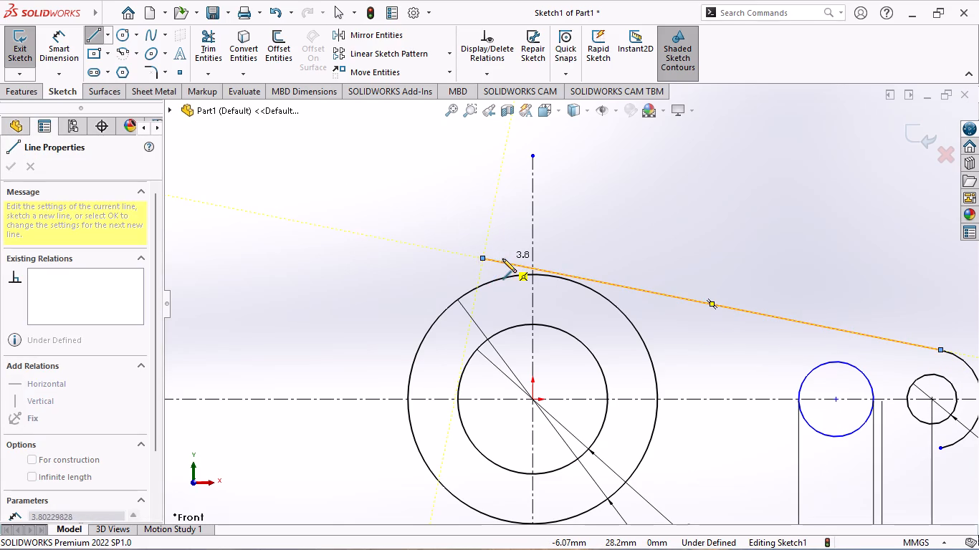
{"action": "key", "text": "Escape"}
{"action": "left_click", "coordinate": [88, 33]}
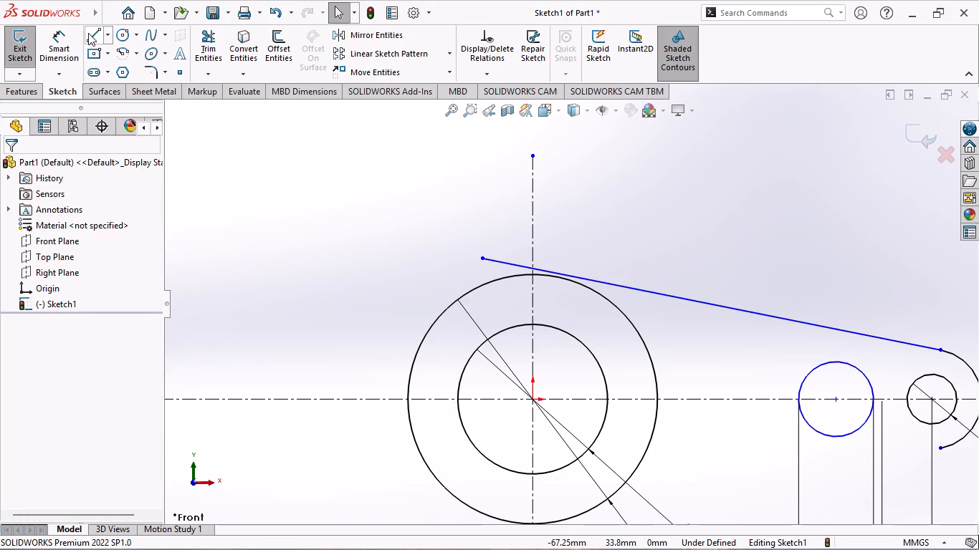
{"action": "left_click", "coordinate": [938, 448]}
{"action": "scroll", "coordinate": [683, 514], "scroll_direction": "up", "scroll_amount": 2}
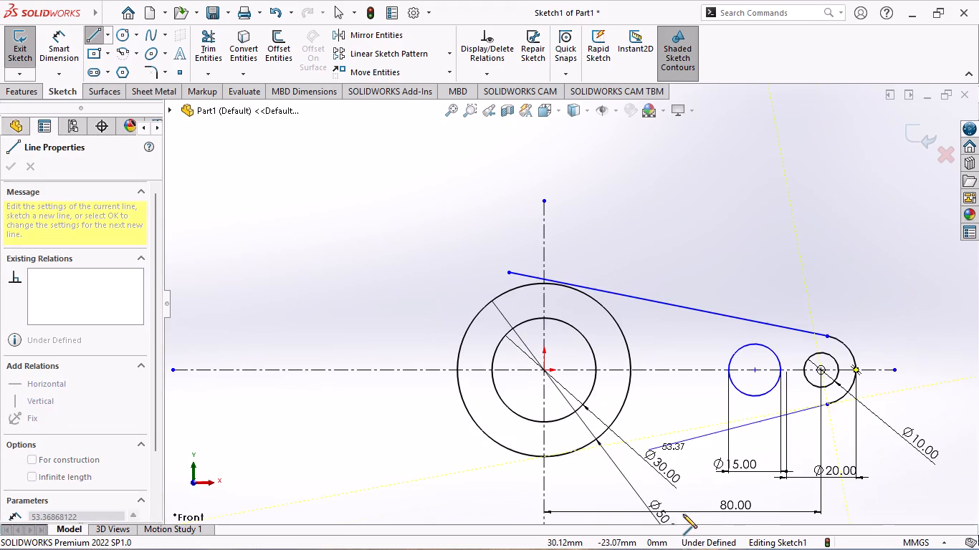
{"action": "left_click", "coordinate": [484, 476]}
{"action": "key", "text": "Escape"}
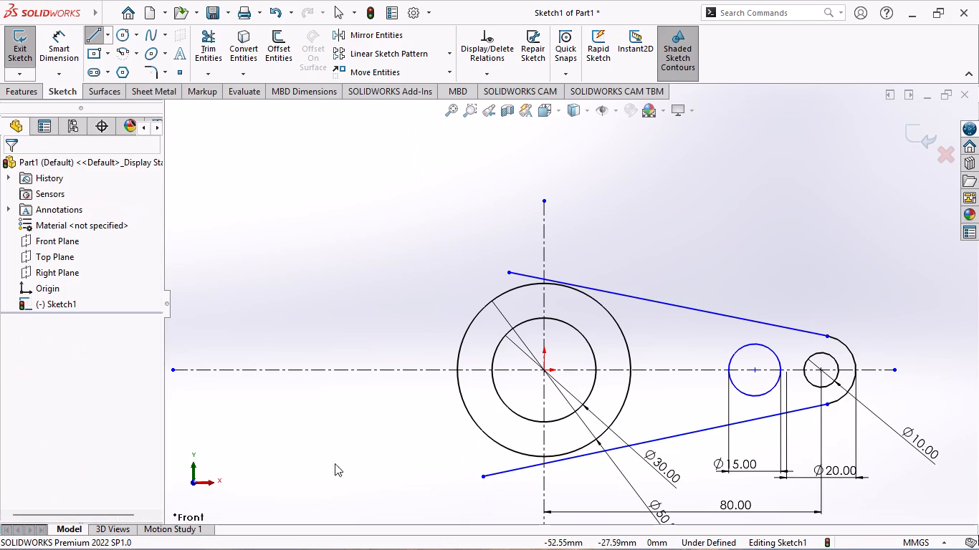
Add a tangent relation between the upper slanted line and the 50 mm circle.
{"action": "left_click", "coordinate": [613, 295], "text": "ctrl"}
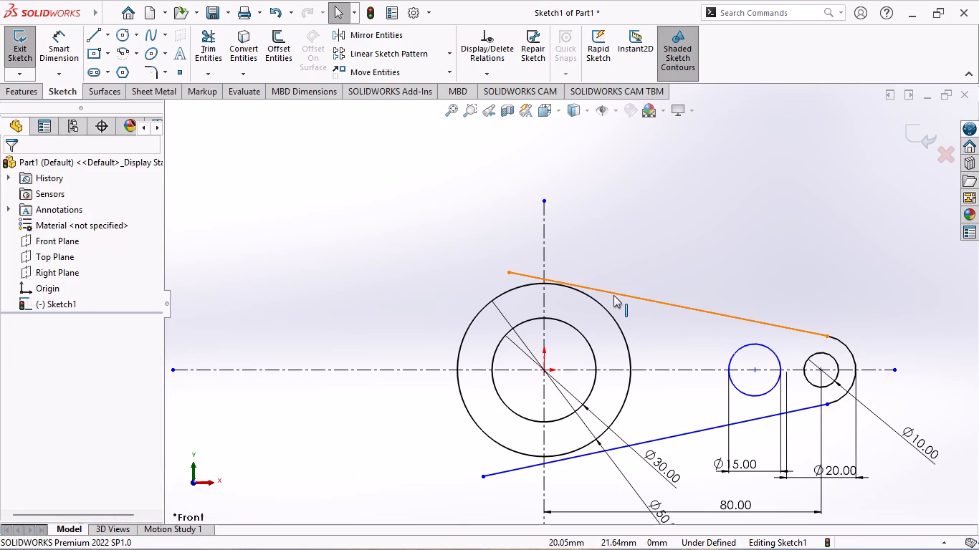
{"action": "left_click", "coordinate": [569, 296], "text": "ctrl"}
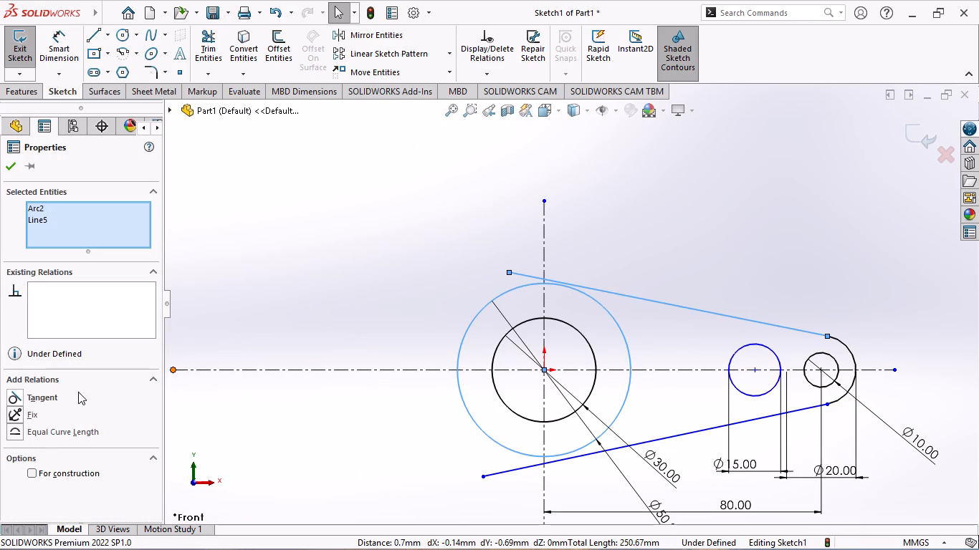
{"action": "left_click", "coordinate": [46, 396]}
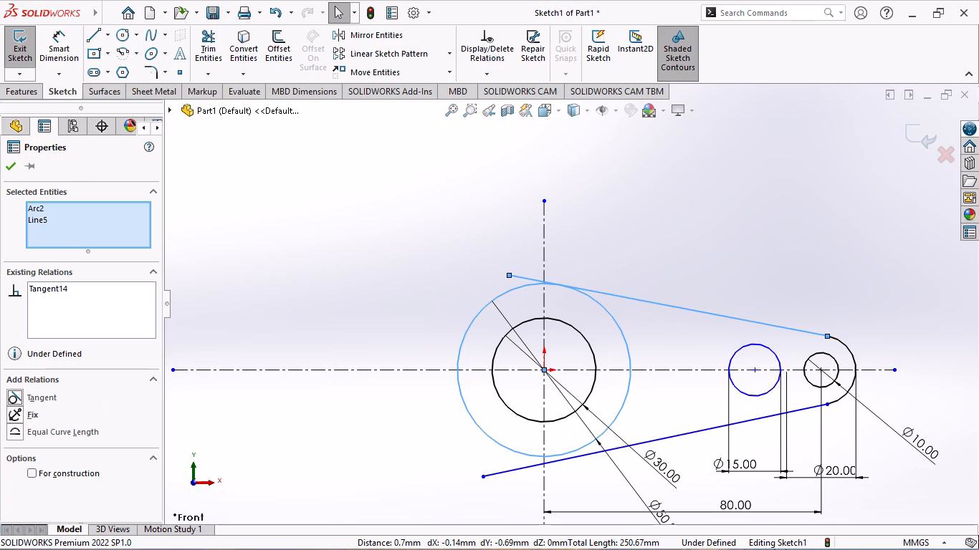
{"action": "left_click", "coordinate": [292, 299]}
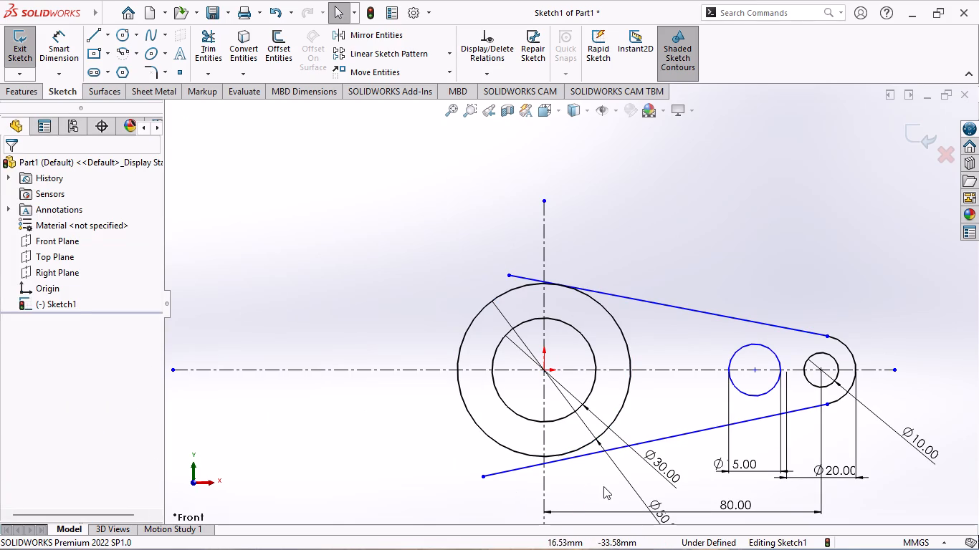
Add a tangent relation between the lower slanted line and the 50 mm circle.
{"action": "left_click", "coordinate": [584, 458], "text": "ctrl"}
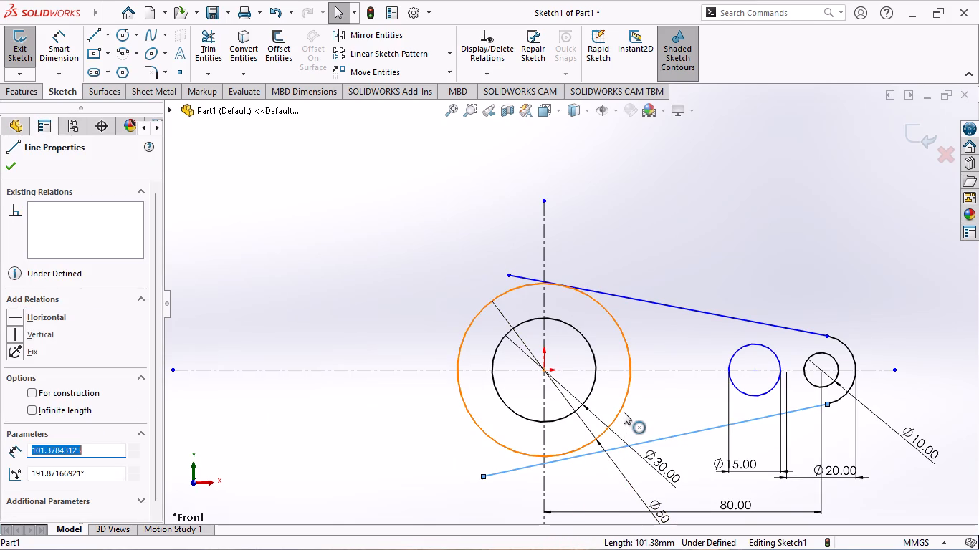
{"action": "left_click", "coordinate": [624, 412], "text": "ctrl"}
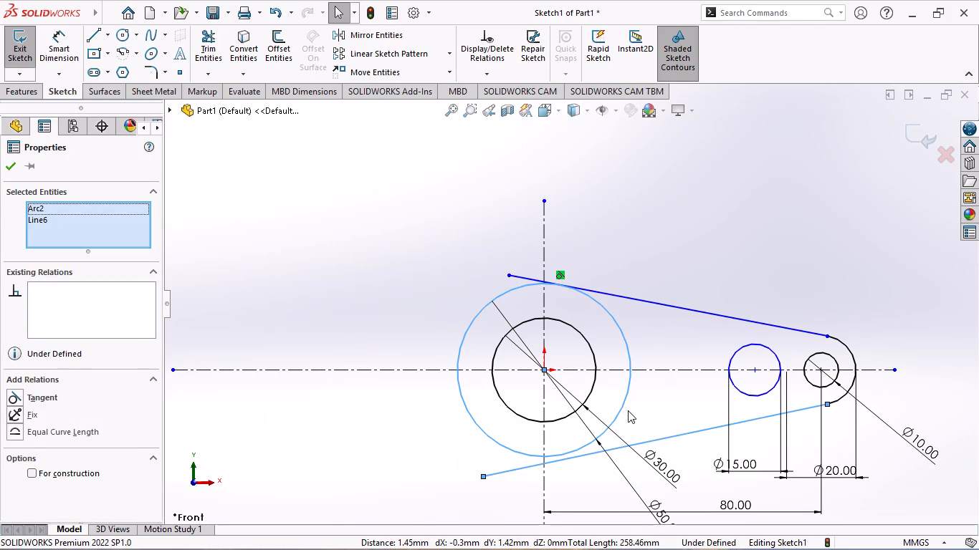
{"action": "left_click", "coordinate": [46, 392]}
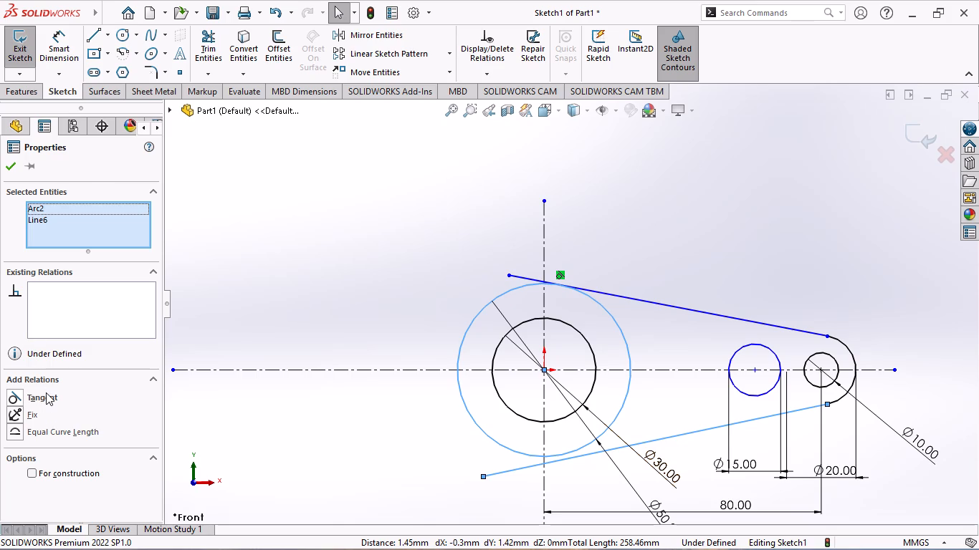
{"action": "left_click", "coordinate": [6, 163]}
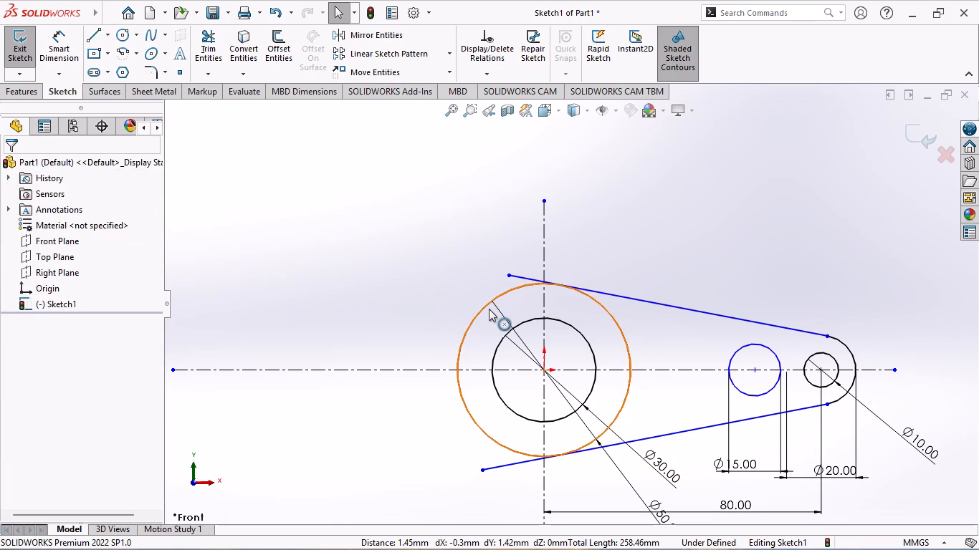
Trim the overhanging ends of the upper and lower slanted lines back to where they touch the 50 mm circle.
{"action": "left_click", "coordinate": [199, 45]}
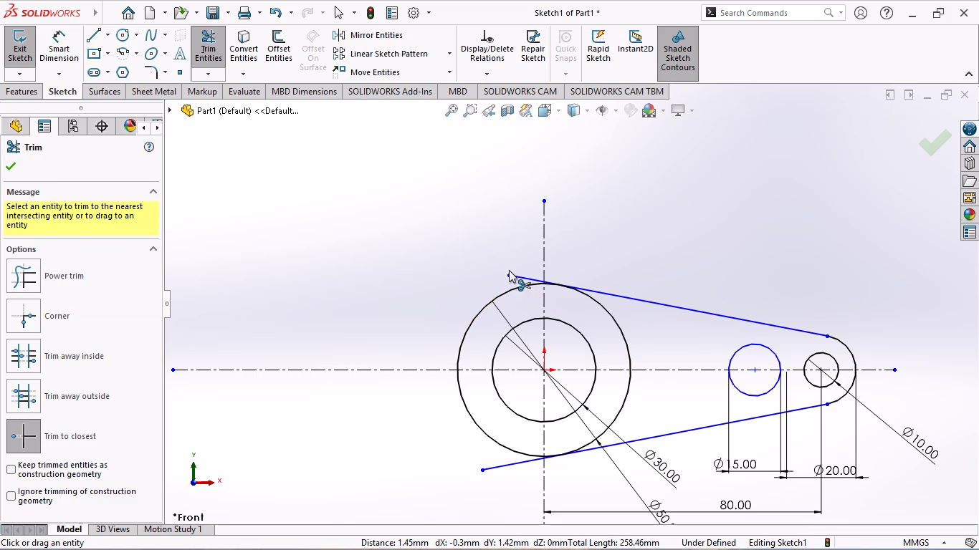
{"action": "left_click", "coordinate": [514, 275]}
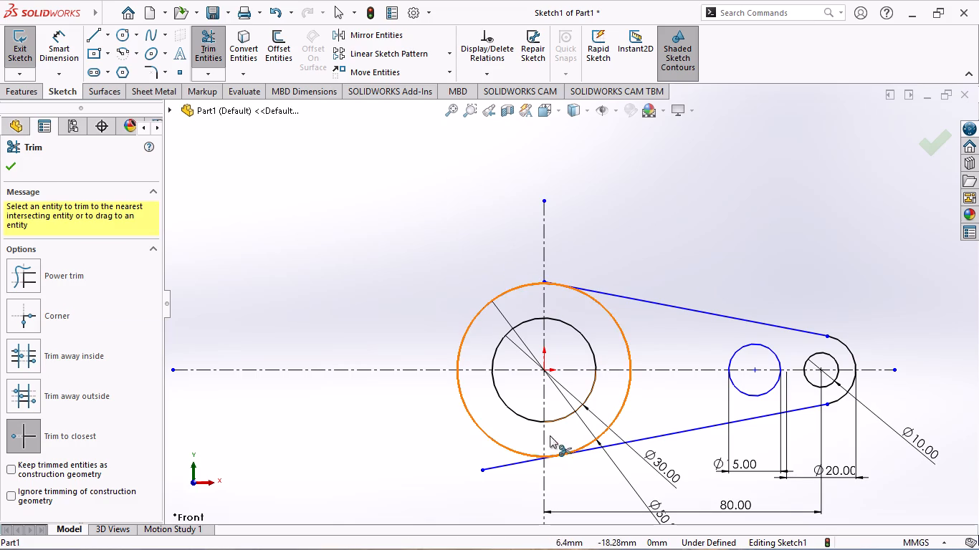
{"action": "left_click", "coordinate": [499, 465]}
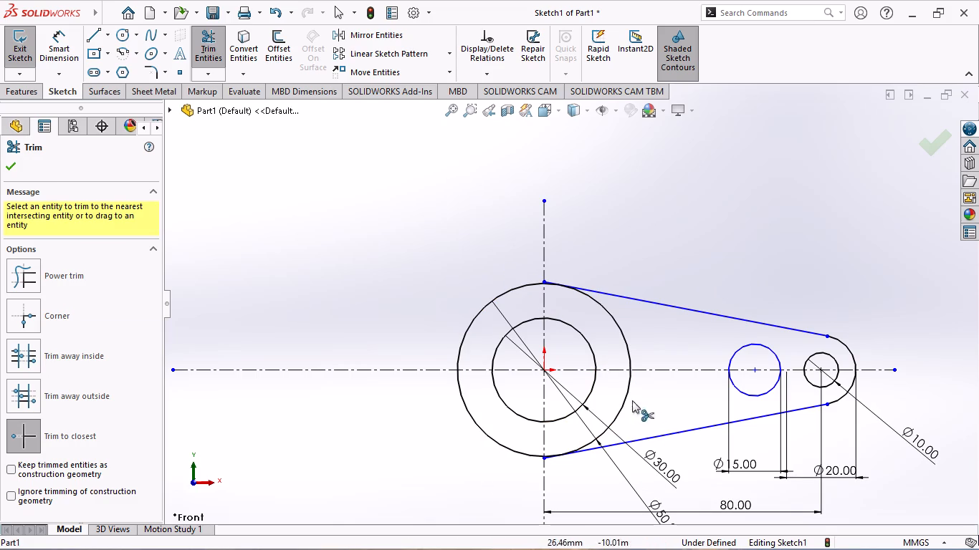
{"action": "scroll", "coordinate": [606, 357], "scroll_direction": "down", "scroll_amount": 5}
{"action": "scroll", "coordinate": [472, 211], "scroll_direction": "down", "scroll_amount": 2}
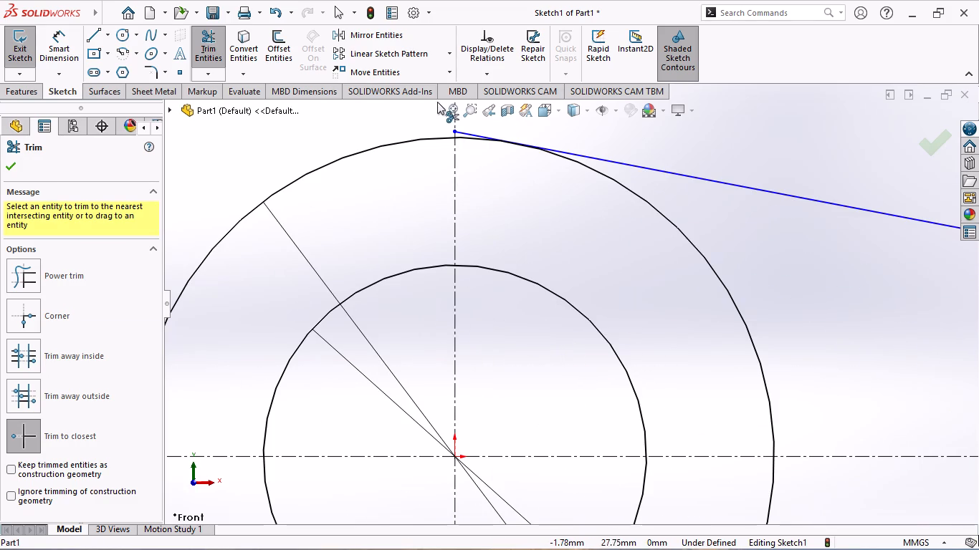
{"action": "left_click", "coordinate": [461, 130]}
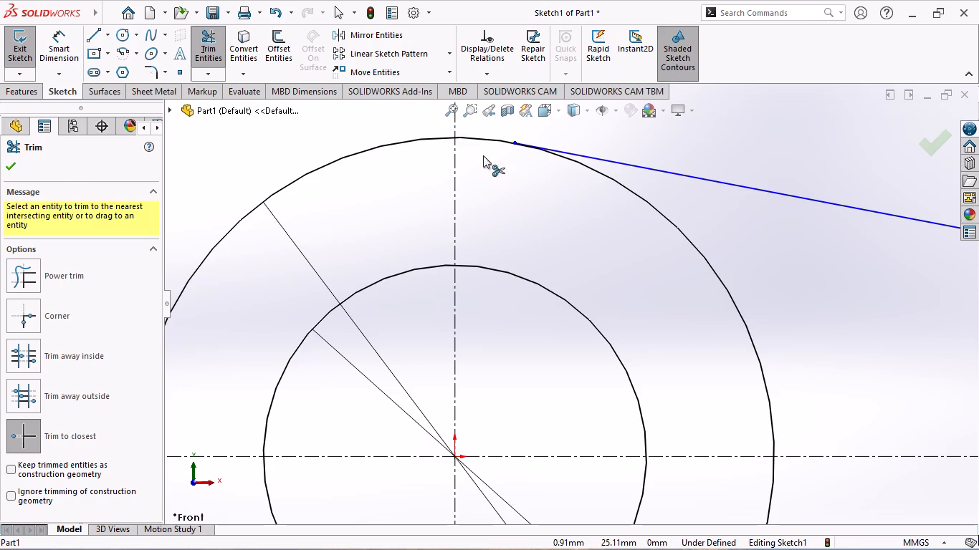
{"action": "scroll", "coordinate": [538, 317], "scroll_direction": "up", "scroll_amount": 5}
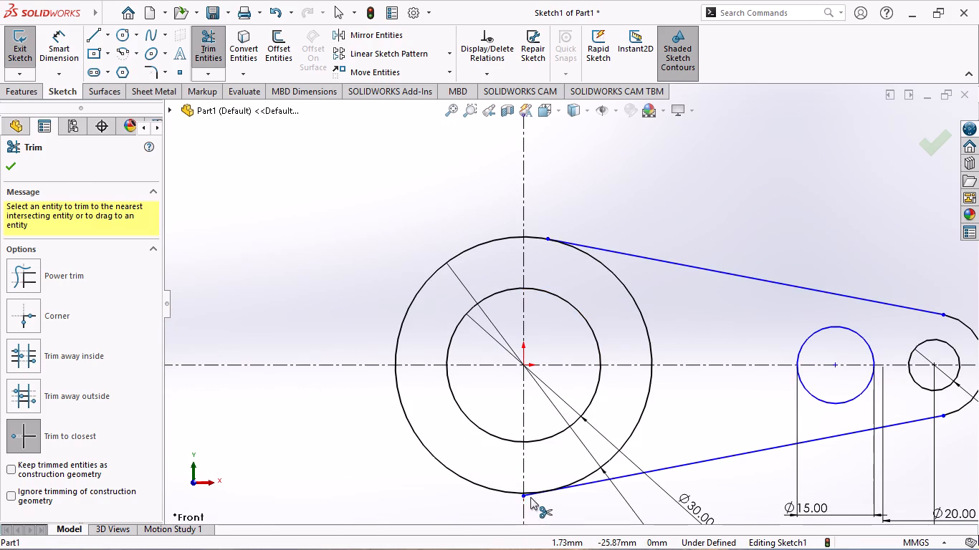
{"action": "scroll", "coordinate": [530, 497], "scroll_direction": "down", "scroll_amount": 5}
{"action": "left_click", "coordinate": [529, 429]}
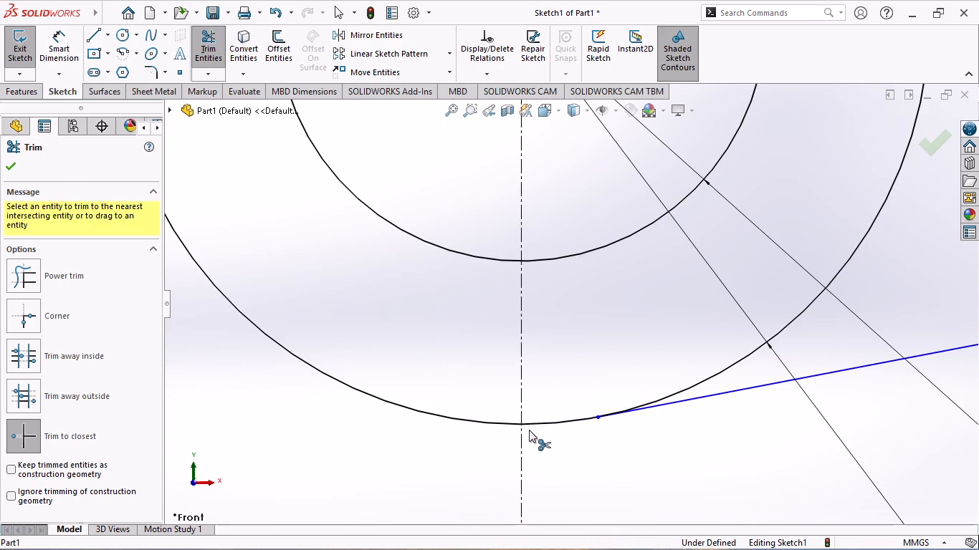
{"action": "scroll", "coordinate": [535, 430], "scroll_direction": "up", "scroll_amount": 9}
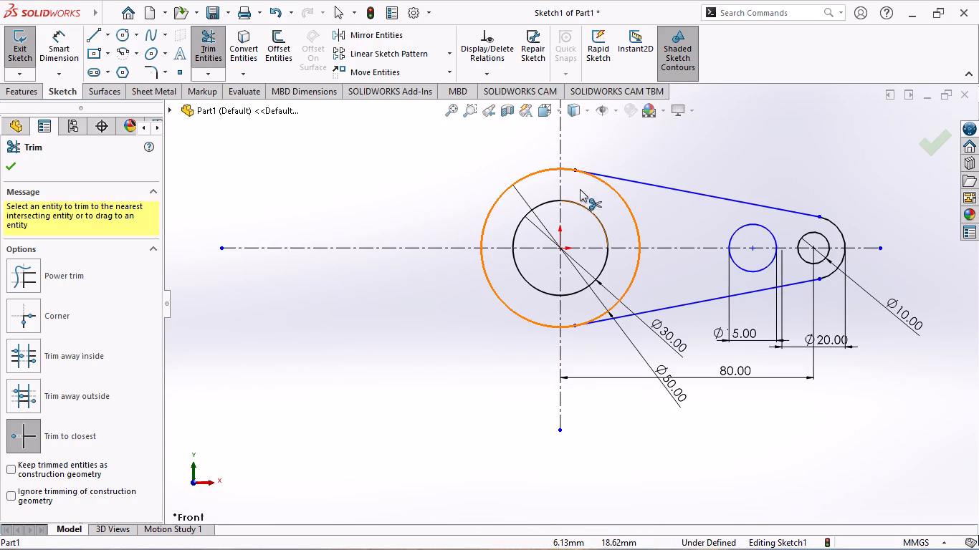
{"action": "left_click", "coordinate": [13, 169]}
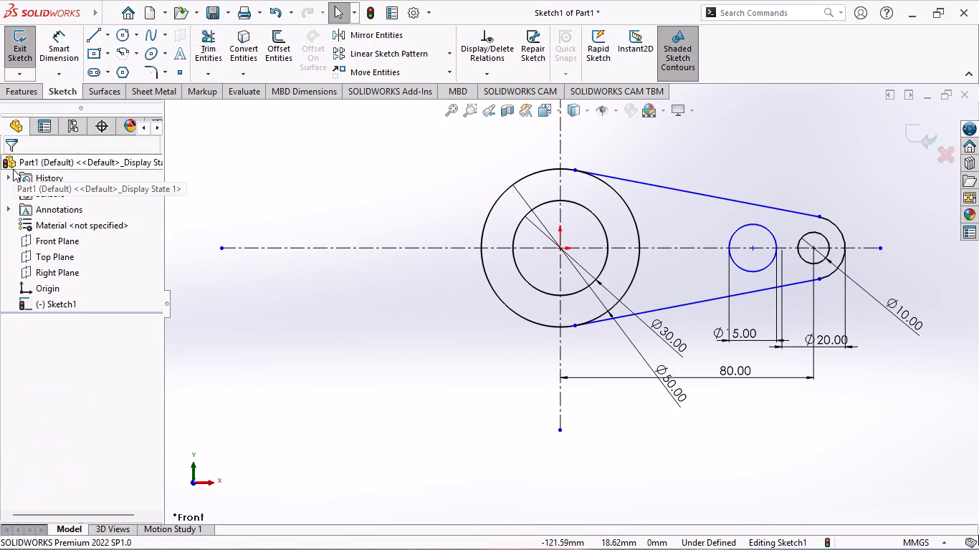
Replace the 80 mm centre distance dimension between the origin and the 10 mm circle with a new 80 mm one placed lower.
{"action": "left_click", "coordinate": [726, 375]}
{"action": "key", "text": "Delete"}
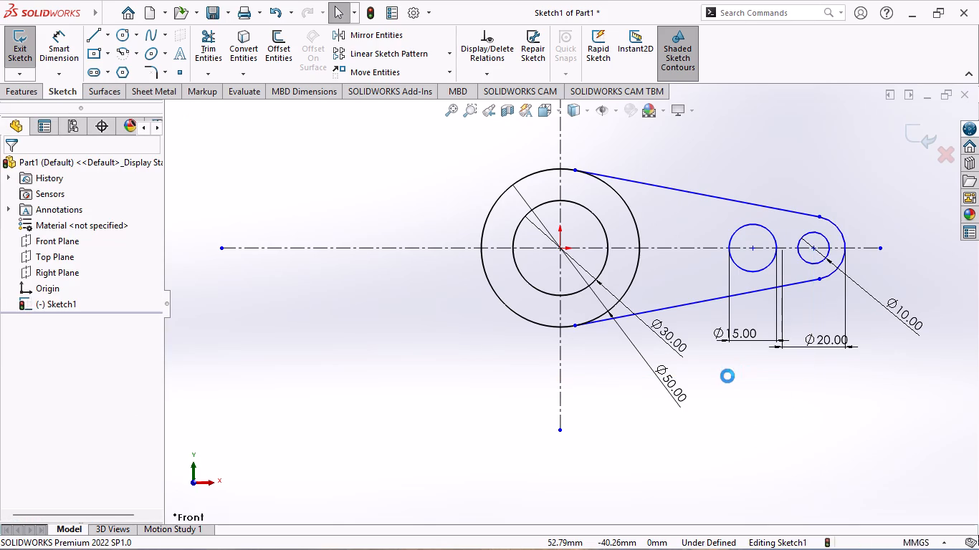
{"action": "left_click", "coordinate": [57, 32]}
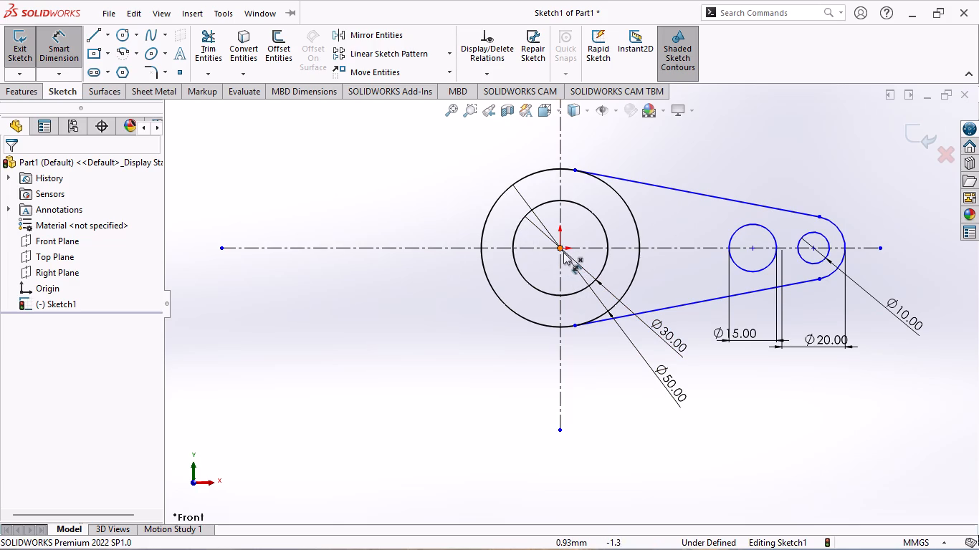
{"action": "left_click", "coordinate": [563, 252]}
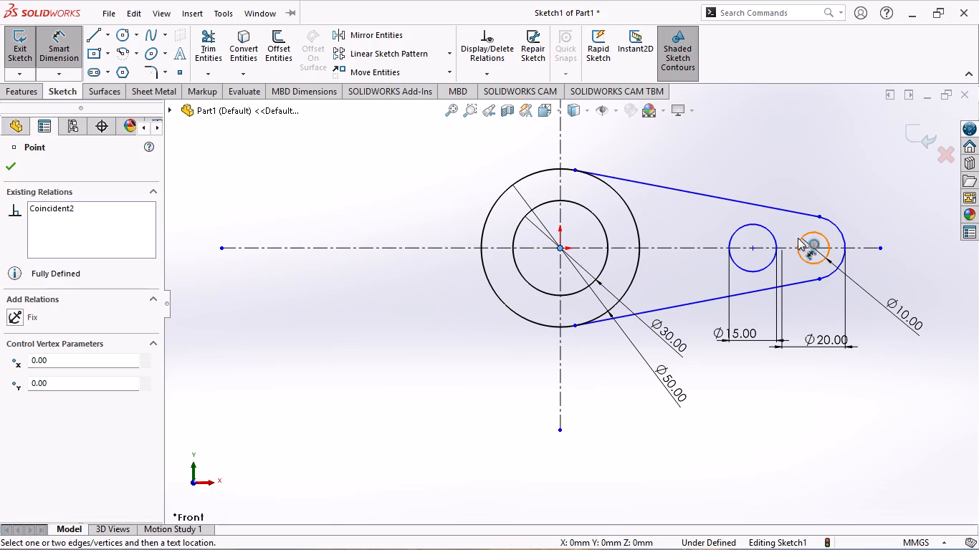
{"action": "left_click", "coordinate": [811, 249]}
{"action": "left_click", "coordinate": [801, 423]}
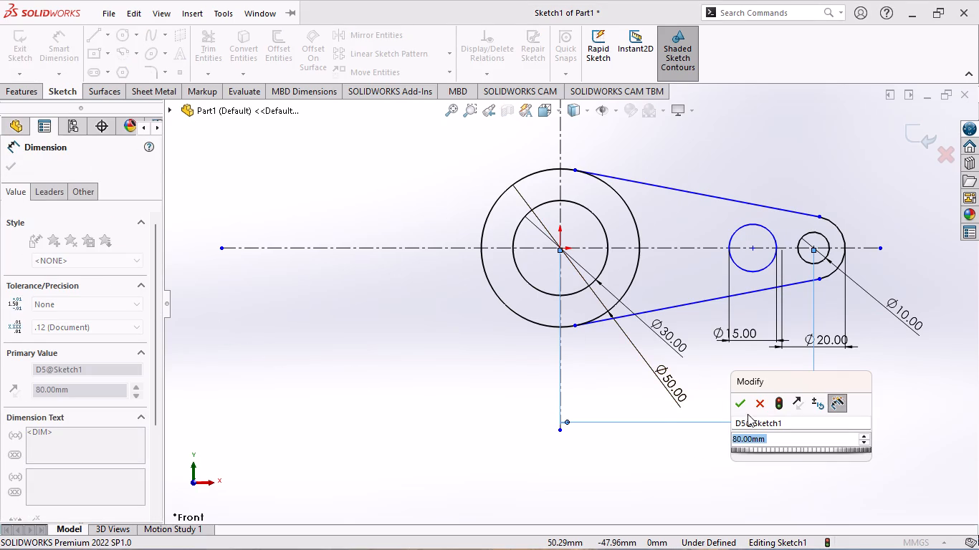
{"action": "left_click", "coordinate": [738, 398]}
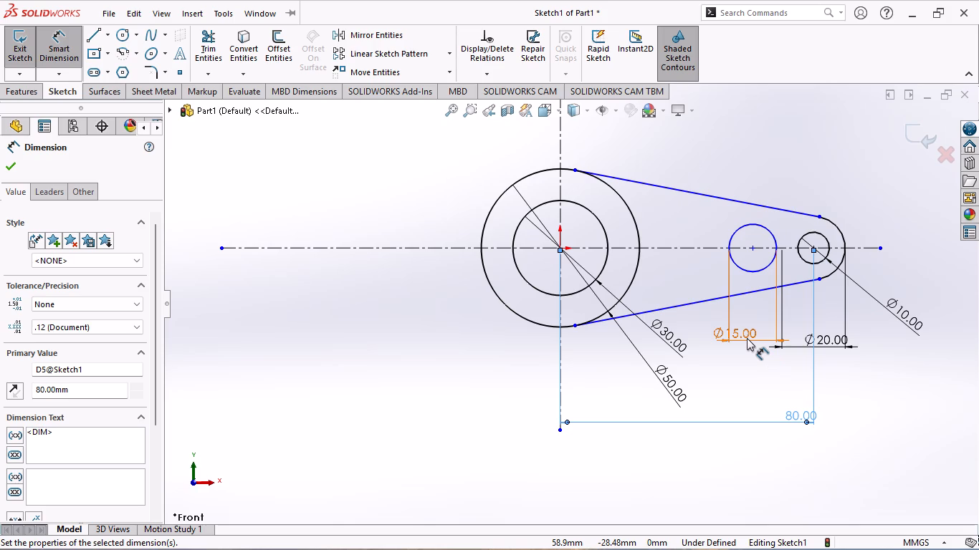
{"action": "left_click", "coordinate": [9, 163]}
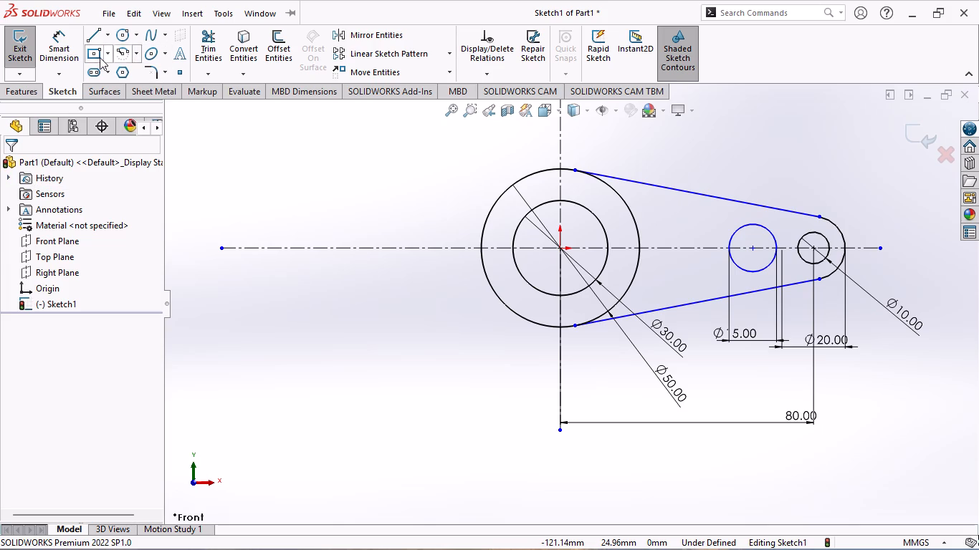
Draw slanted lines from the top and bottom of the 15 mm circle past the 30 mm circle, about 66 mm and 68 mm long.
{"action": "left_click", "coordinate": [88, 32]}
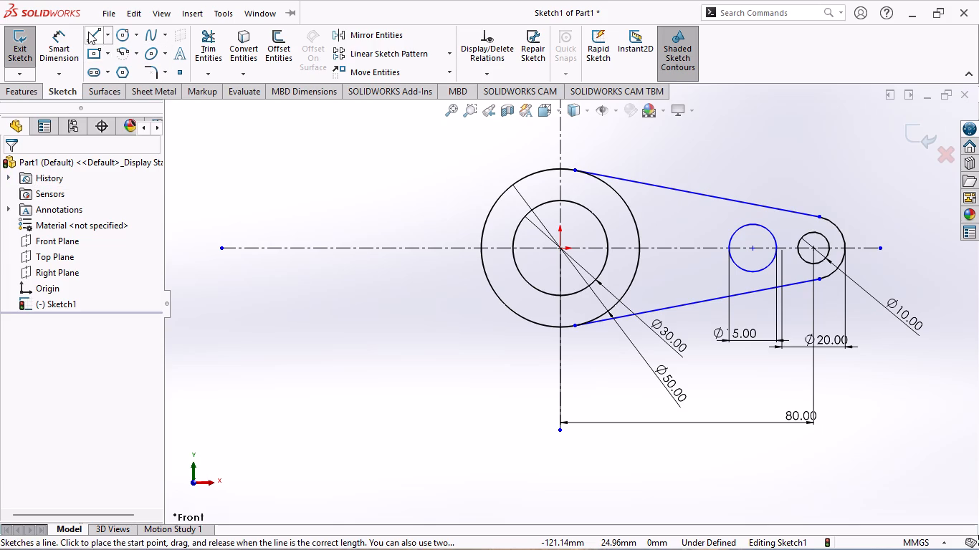
{"action": "left_click", "coordinate": [751, 226]}
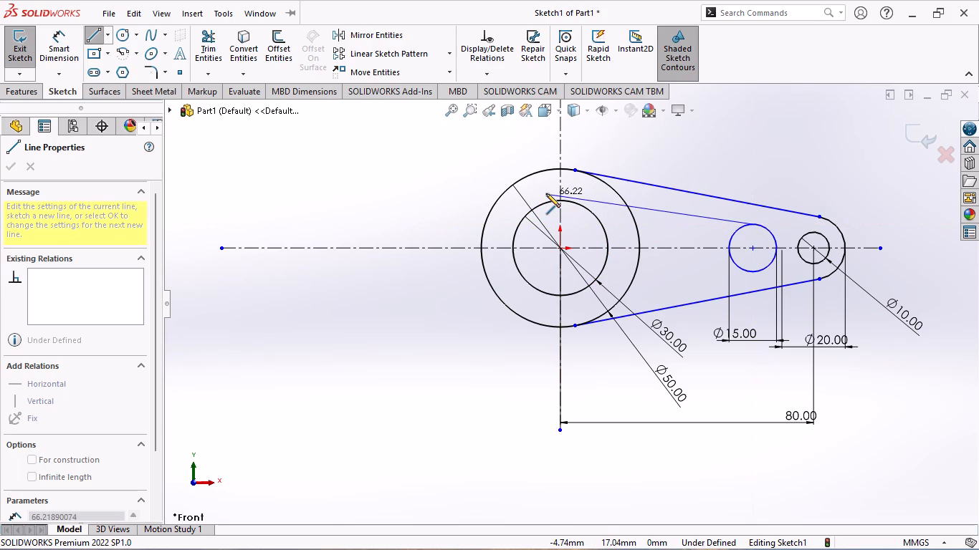
{"action": "left_click", "coordinate": [546, 193]}
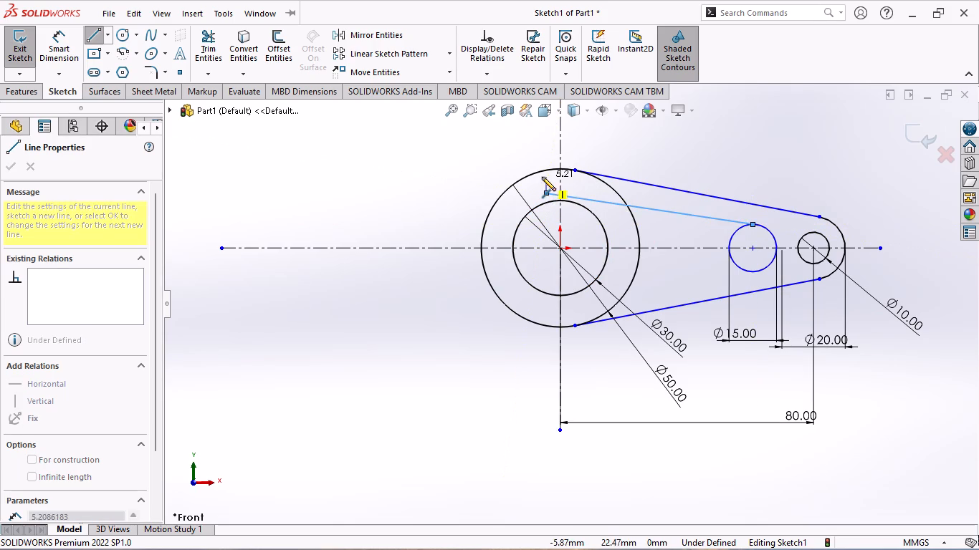
{"action": "key", "text": "Escape"}
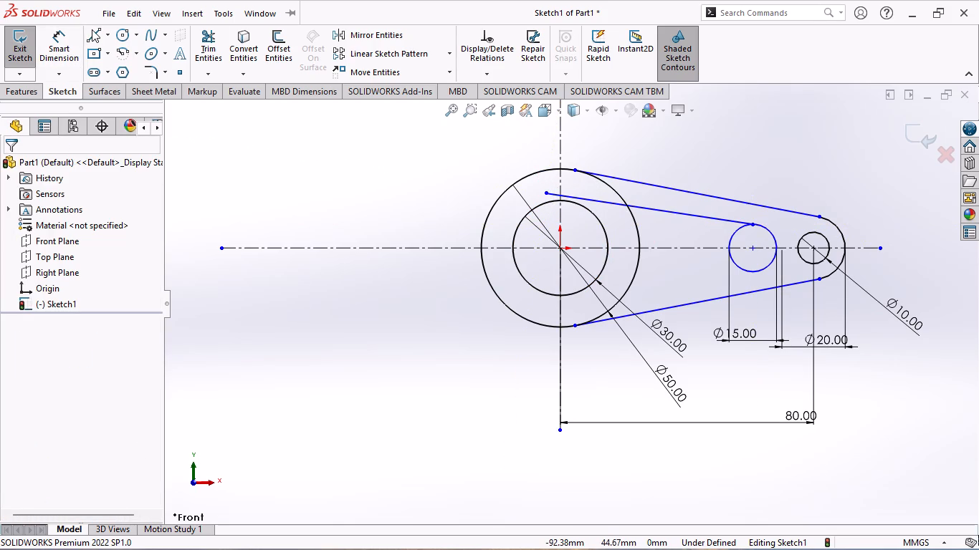
{"action": "left_click", "coordinate": [92, 29]}
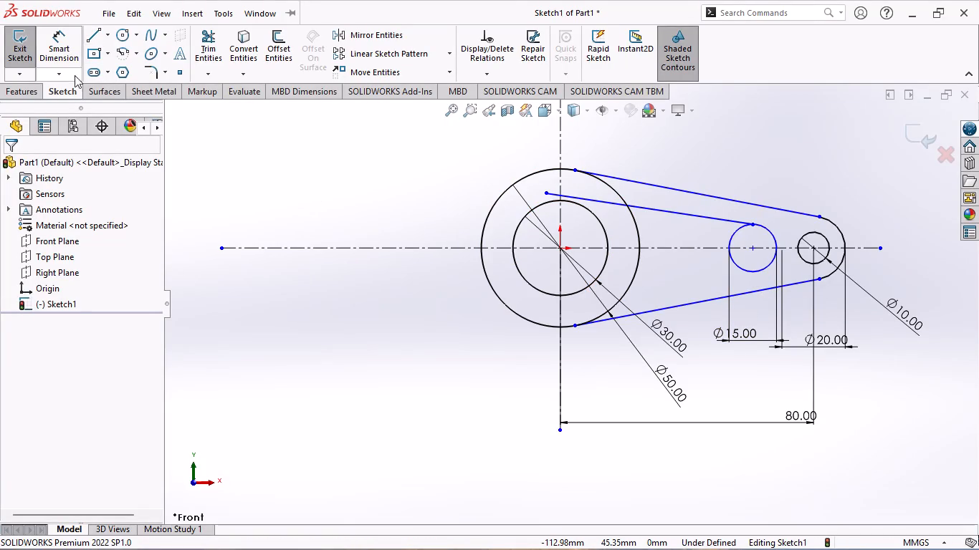
{"action": "left_click", "coordinate": [337, 211]}
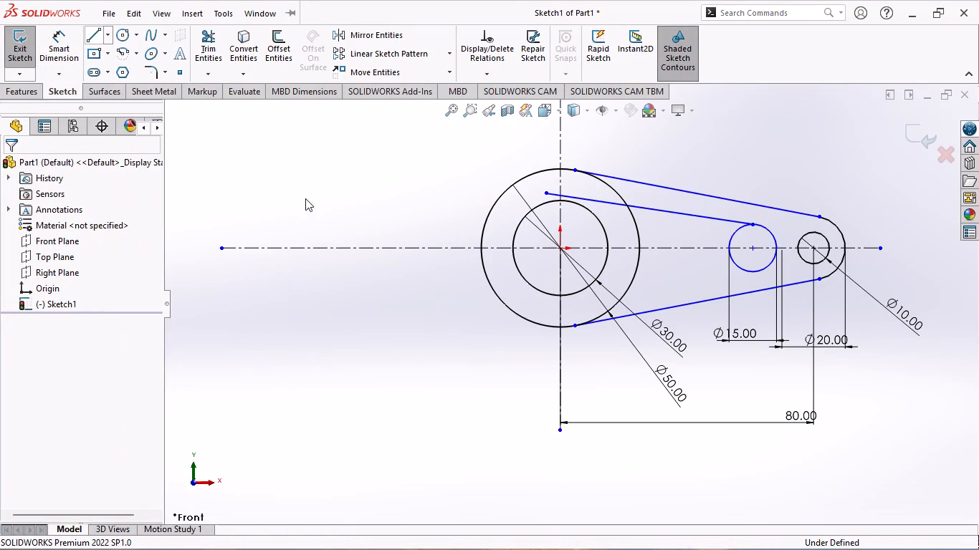
{"action": "left_click", "coordinate": [92, 37]}
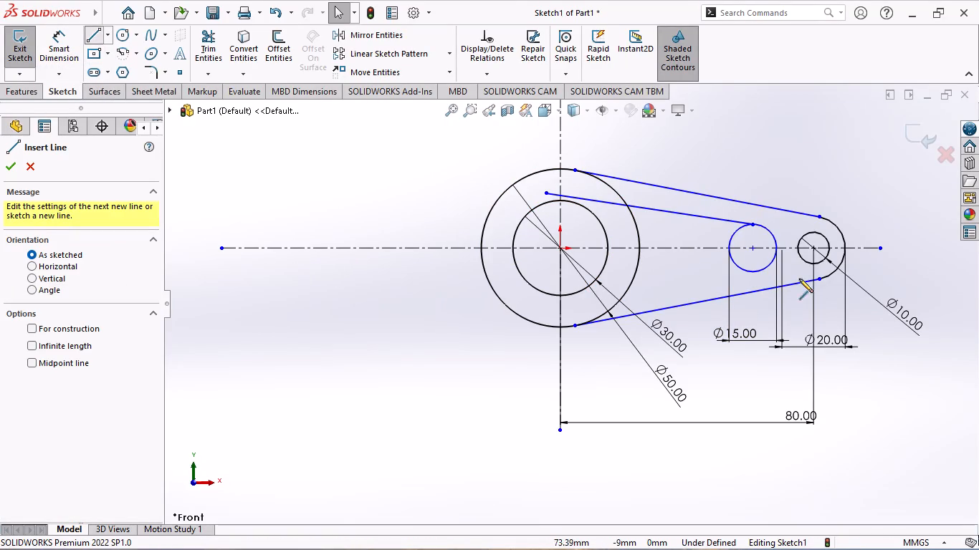
{"action": "left_click", "coordinate": [751, 274]}
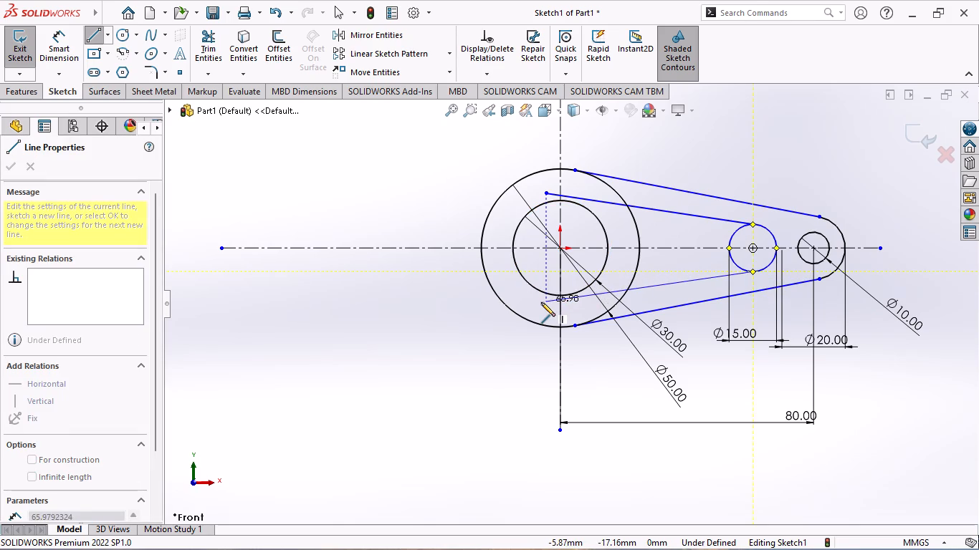
{"action": "left_click", "coordinate": [541, 302]}
{"action": "key", "text": "Escape"}
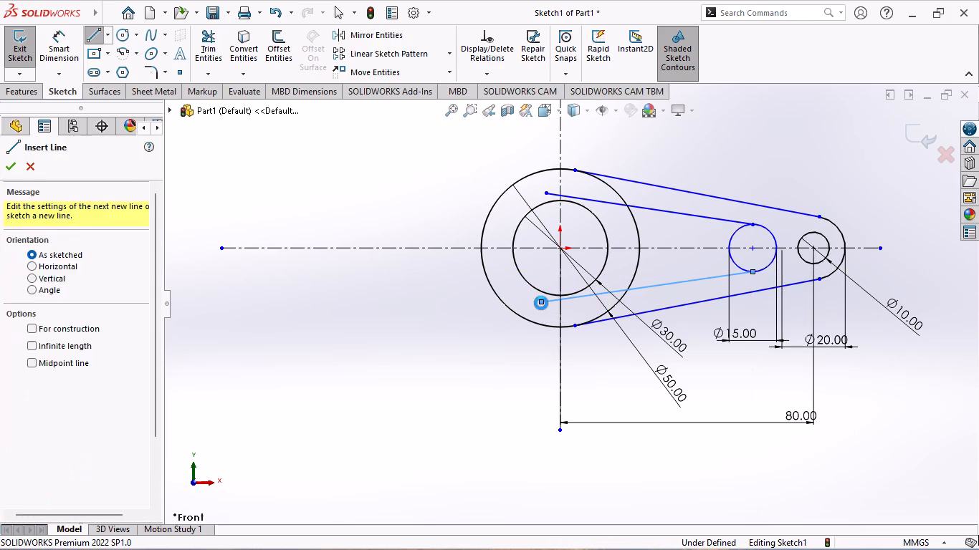
{"action": "key", "text": "Escape"}
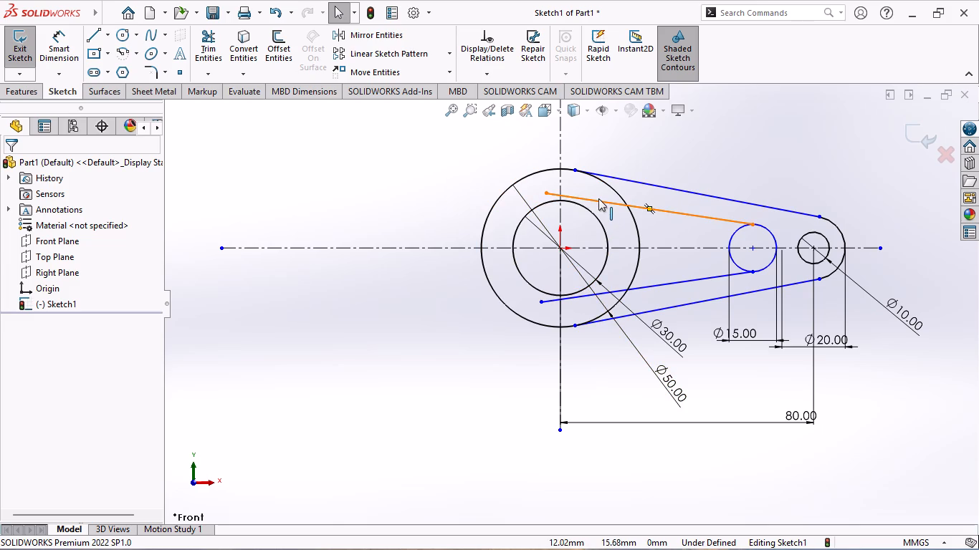
Add a tangent relation between the upper inner slanted line and the 30 mm circle.
{"action": "left_click", "coordinate": [598, 198], "text": "ctrl"}
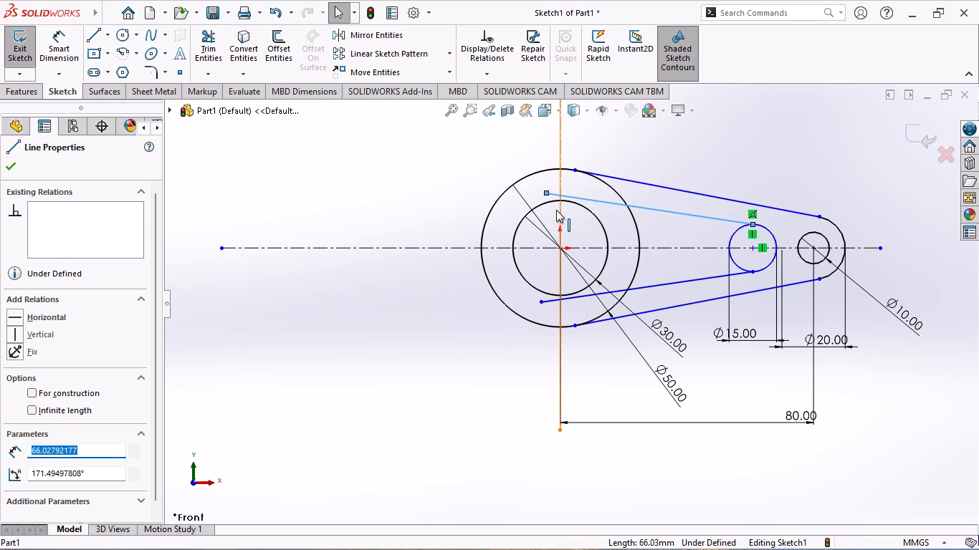
{"action": "left_click", "coordinate": [591, 222]}
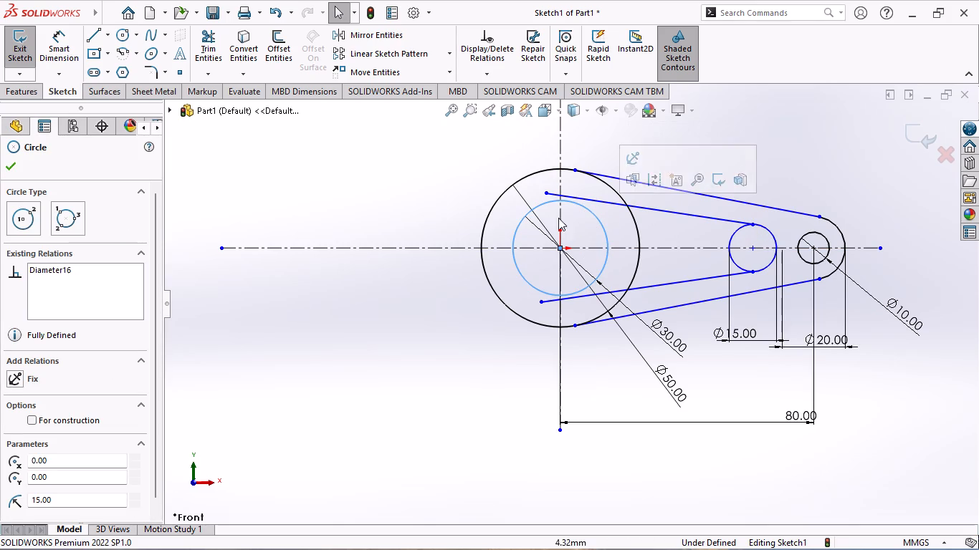
{"action": "left_click", "coordinate": [646, 209], "text": "ctrl"}
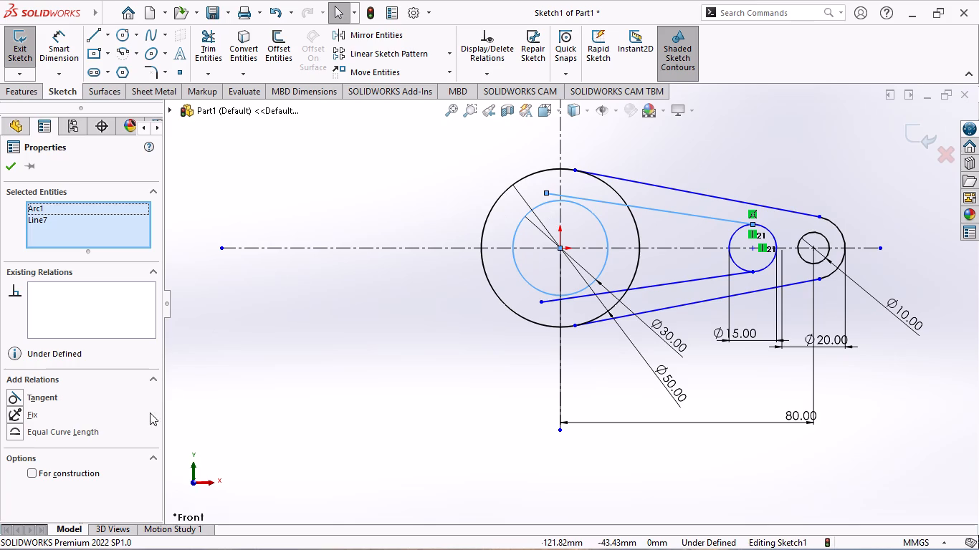
{"action": "left_click", "coordinate": [45, 399]}
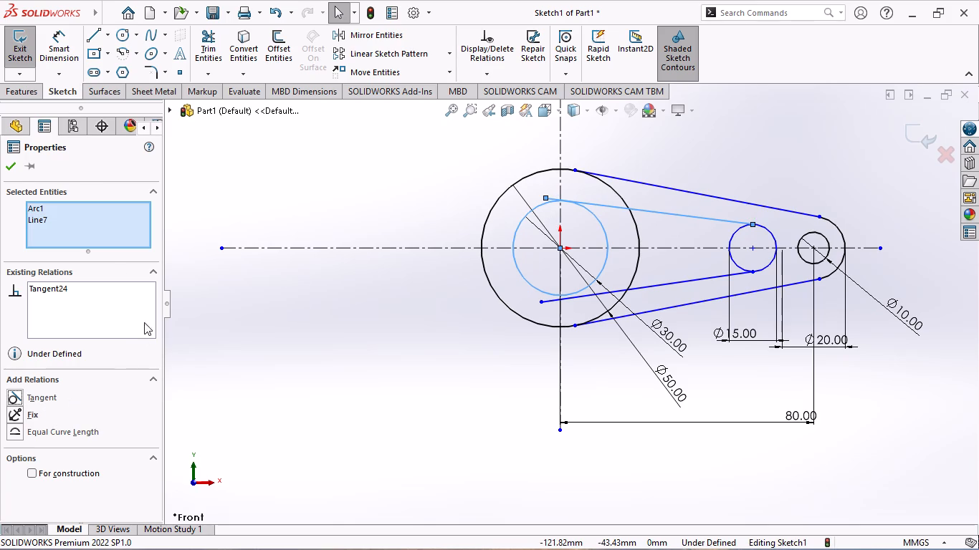
{"action": "left_click", "coordinate": [14, 169]}
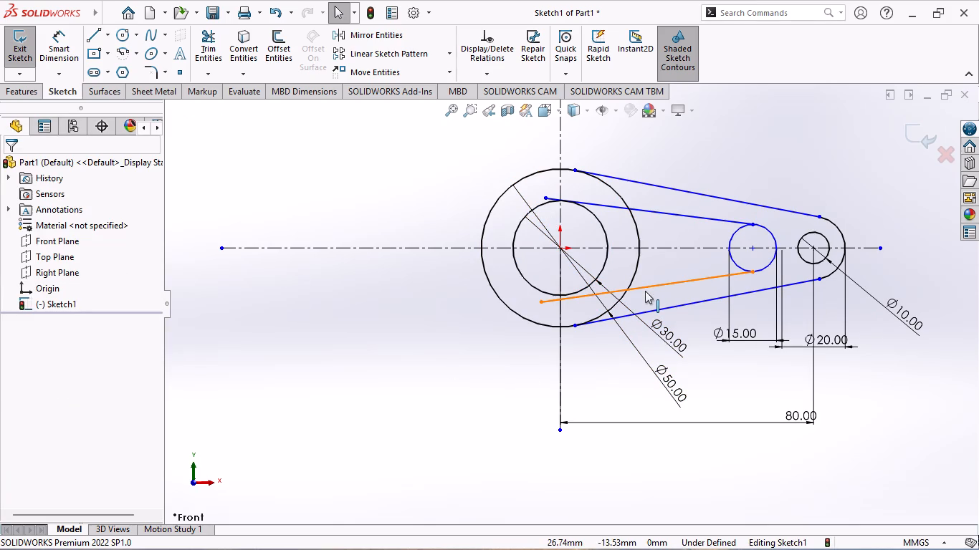
Add a tangent relation between the lower inner slanted line and the 30 mm circle.
{"action": "left_click", "coordinate": [646, 287], "text": "ctrl"}
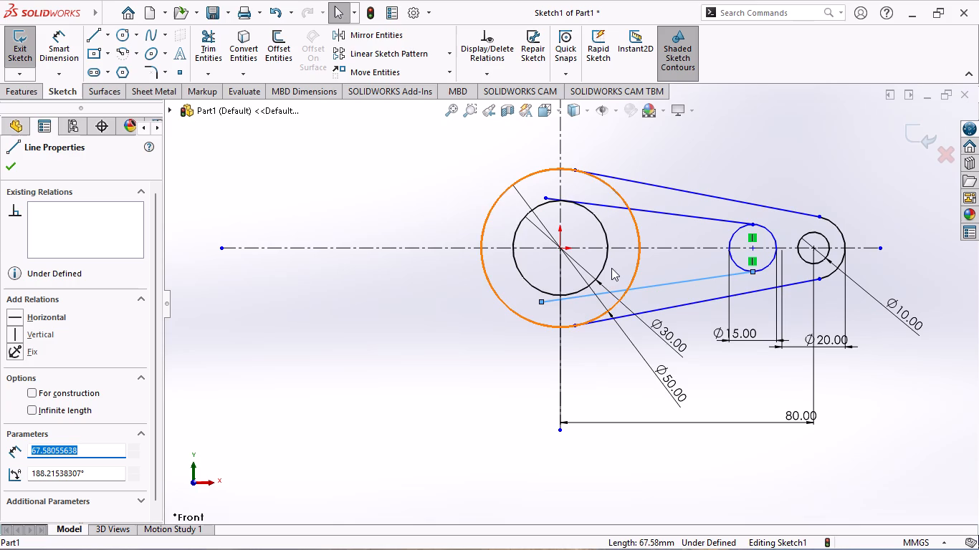
{"action": "left_click", "coordinate": [604, 268], "text": "ctrl"}
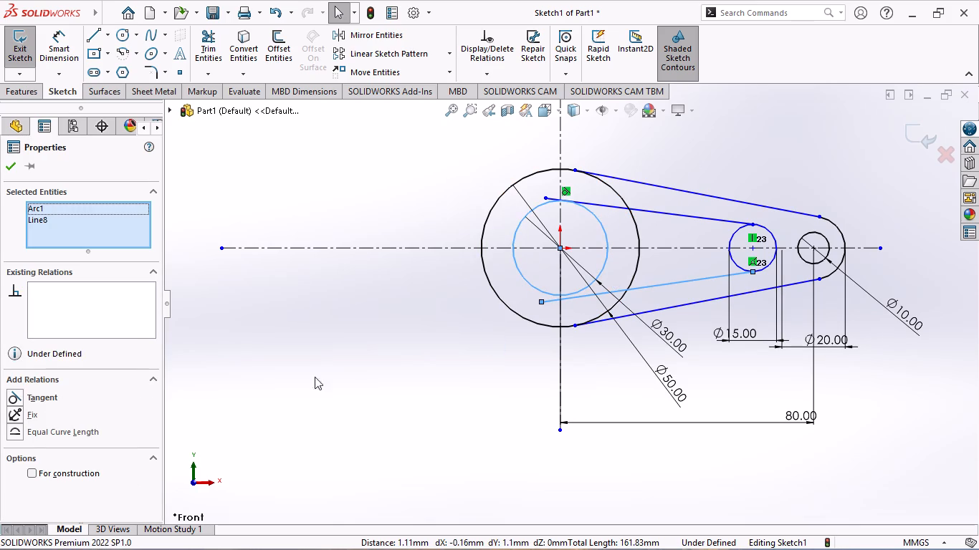
{"action": "left_click", "coordinate": [42, 399]}
{"action": "left_click", "coordinate": [9, 163]}
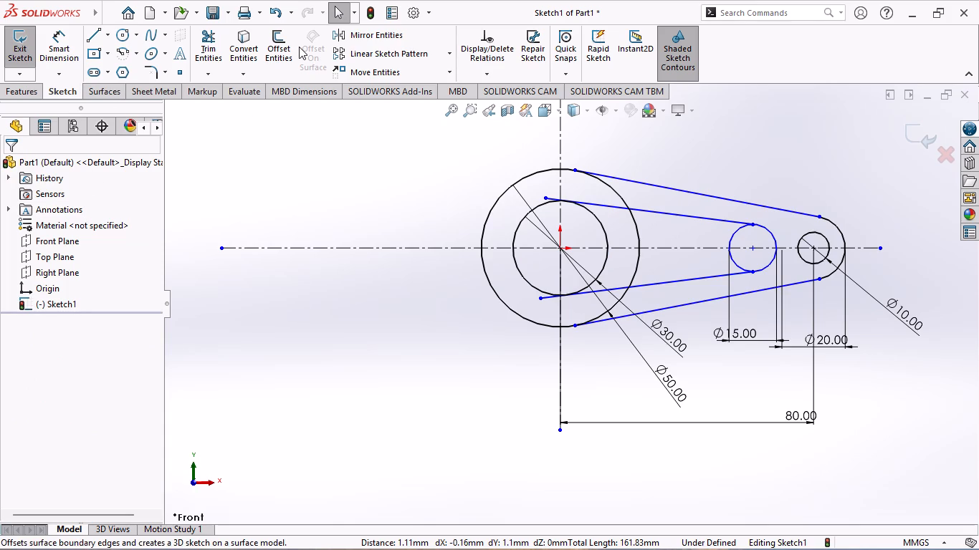
Trim the overhanging ends of the upper and lower inner slanted lines back to the vertical centerline.
{"action": "left_click", "coordinate": [209, 59]}
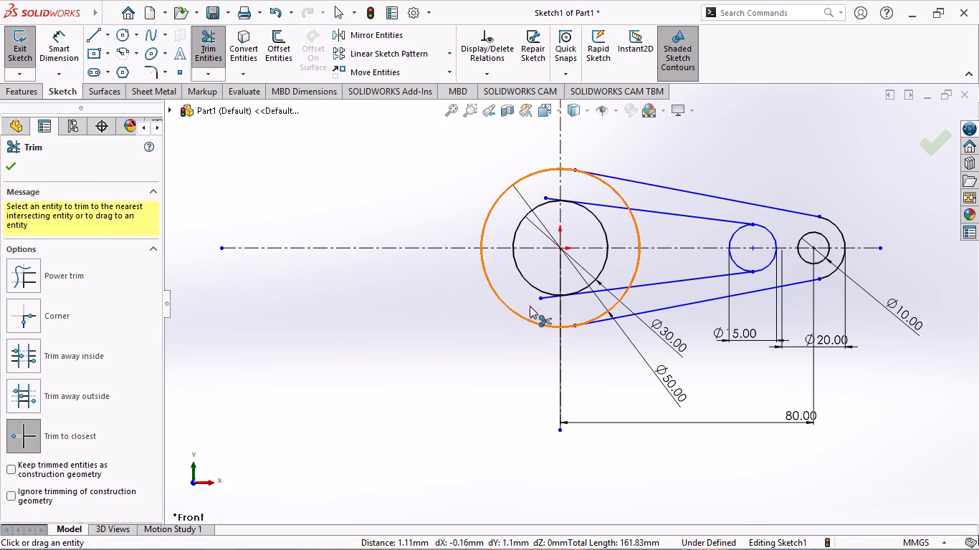
{"action": "scroll", "coordinate": [544, 238], "scroll_direction": "down", "scroll_amount": 2}
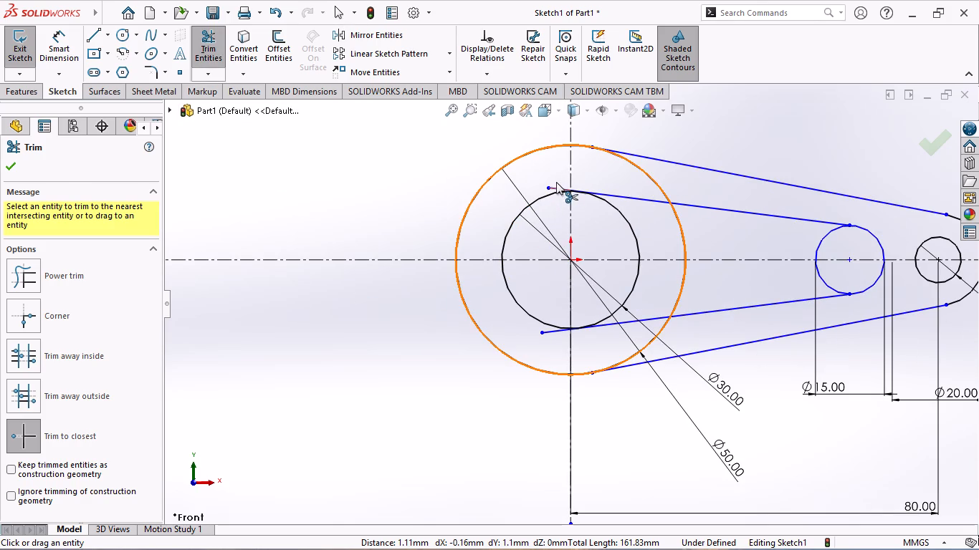
{"action": "left_click", "coordinate": [553, 185]}
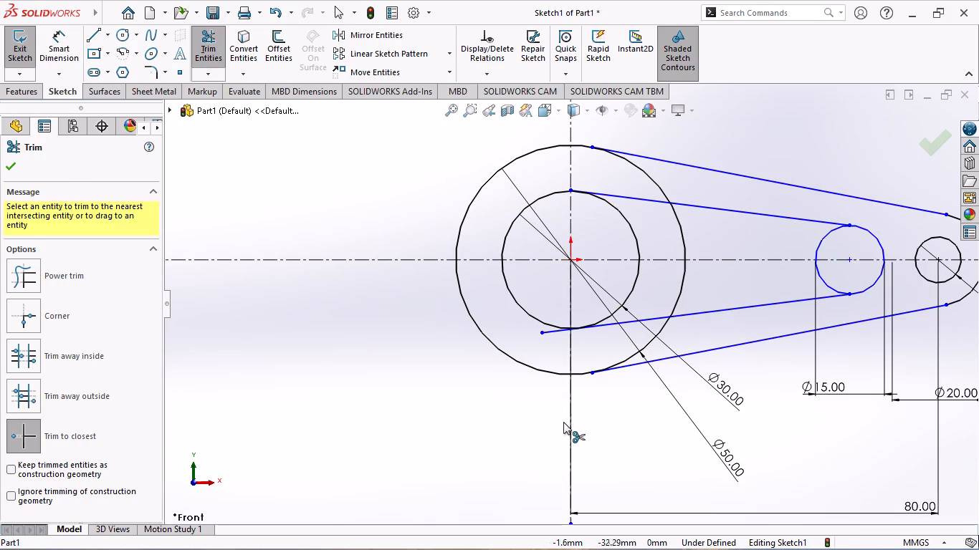
{"action": "left_click", "coordinate": [545, 329]}
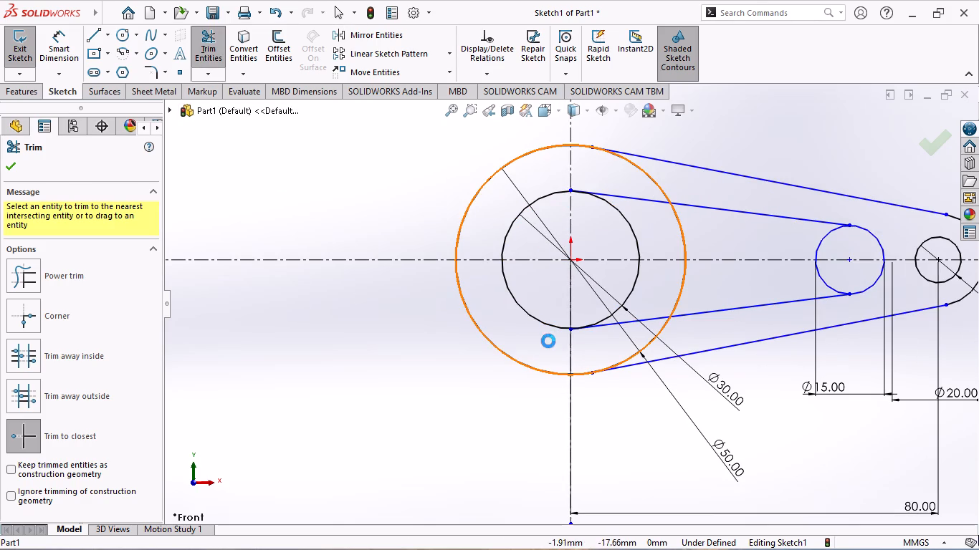
Trim the remaining stub of the lower inner slanted line back to its tangent point on the 30 mm circle.
{"action": "scroll", "coordinate": [607, 346], "scroll_direction": "down", "scroll_amount": 7}
{"action": "scroll", "coordinate": [547, 300], "scroll_direction": "down", "scroll_amount": 7}
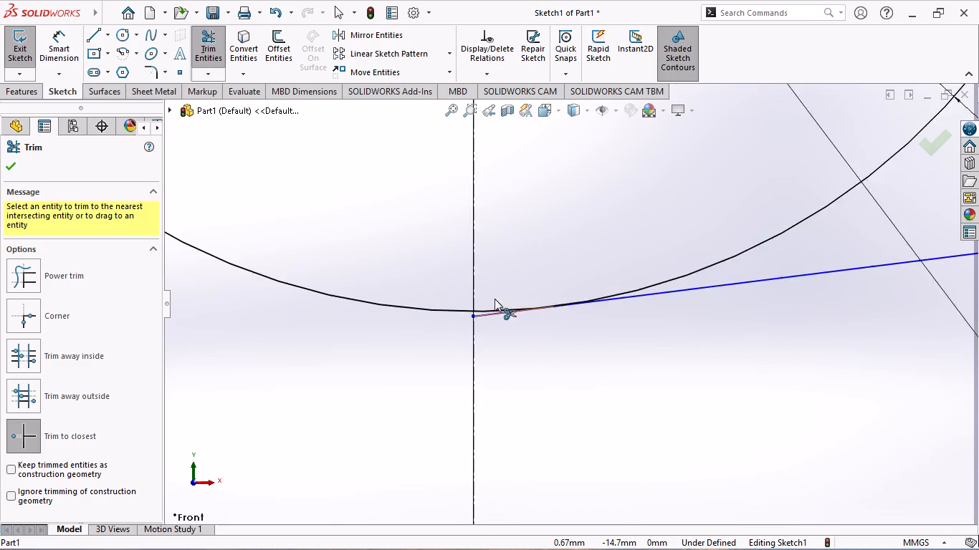
{"action": "scroll", "coordinate": [482, 301], "scroll_direction": "down", "scroll_amount": 3}
{"action": "left_click", "coordinate": [479, 349]}
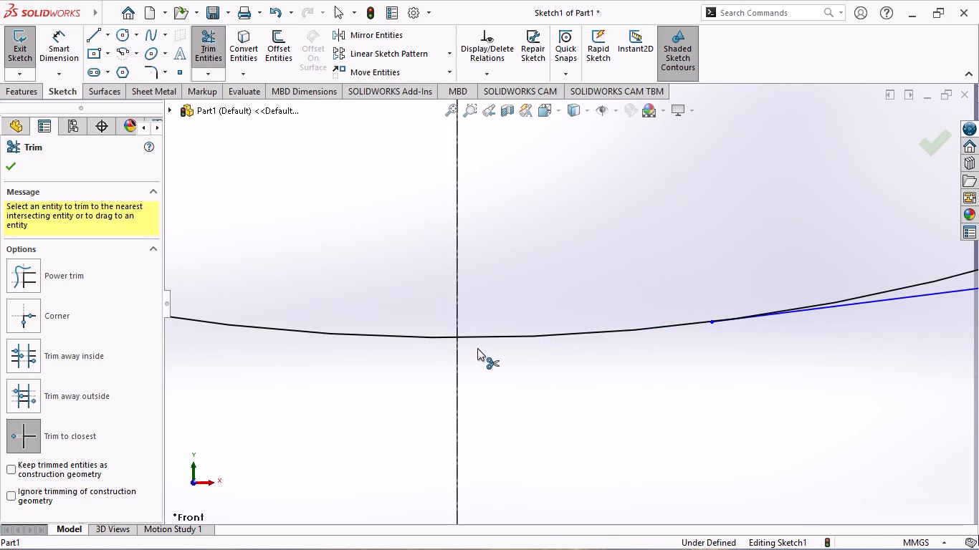
Trim the remaining stub of the upper inner slanted line back to its tangent point on the 30 mm circle.
{"action": "scroll", "coordinate": [477, 348], "scroll_direction": "up", "scroll_amount": 14}
{"action": "scroll", "coordinate": [536, 247], "scroll_direction": "up", "scroll_amount": 2}
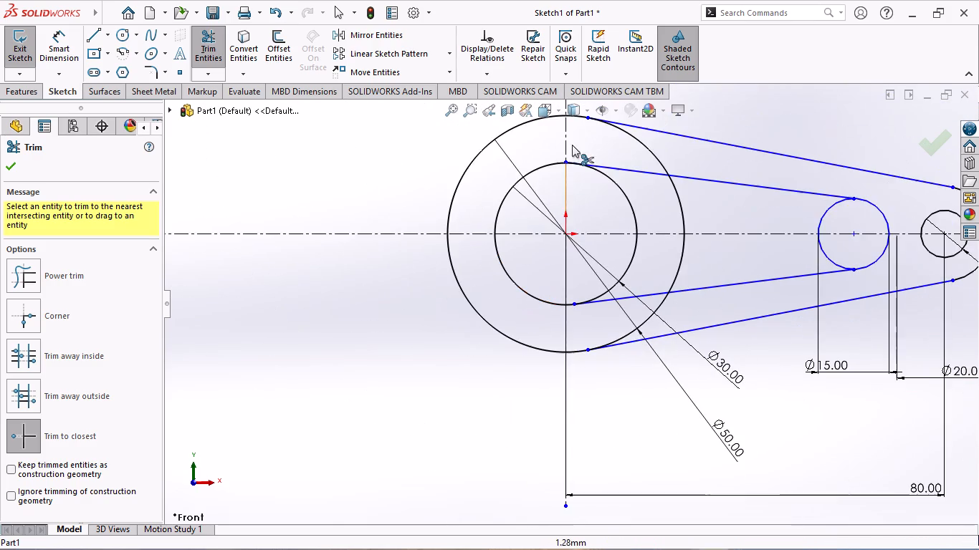
{"action": "scroll", "coordinate": [569, 133], "scroll_direction": "down", "scroll_amount": 4}
{"action": "scroll", "coordinate": [621, 203], "scroll_direction": "down", "scroll_amount": 4}
{"action": "scroll", "coordinate": [586, 255], "scroll_direction": "down", "scroll_amount": 3}
{"action": "scroll", "coordinate": [490, 316], "scroll_direction": "down", "scroll_amount": 1}
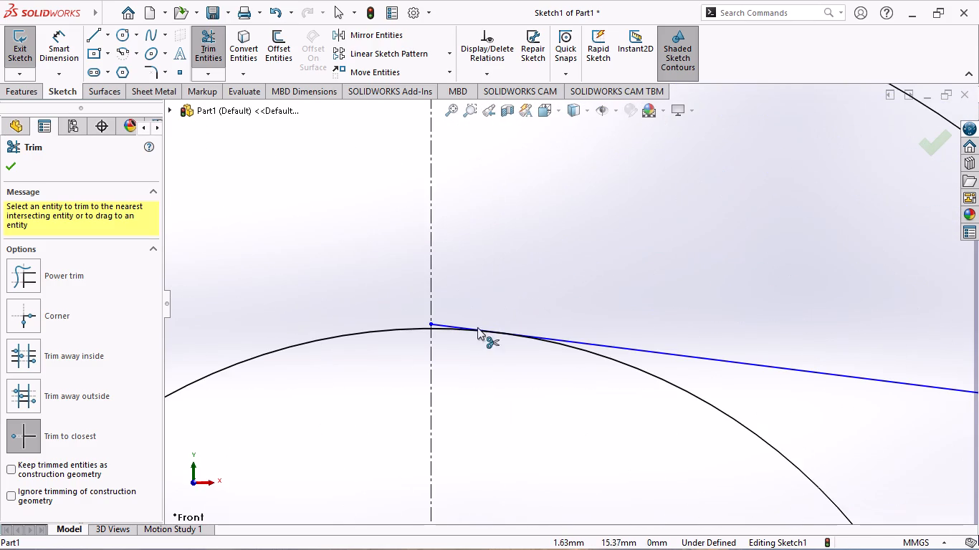
{"action": "scroll", "coordinate": [477, 327], "scroll_direction": "down", "scroll_amount": 1}
{"action": "left_click", "coordinate": [426, 324]}
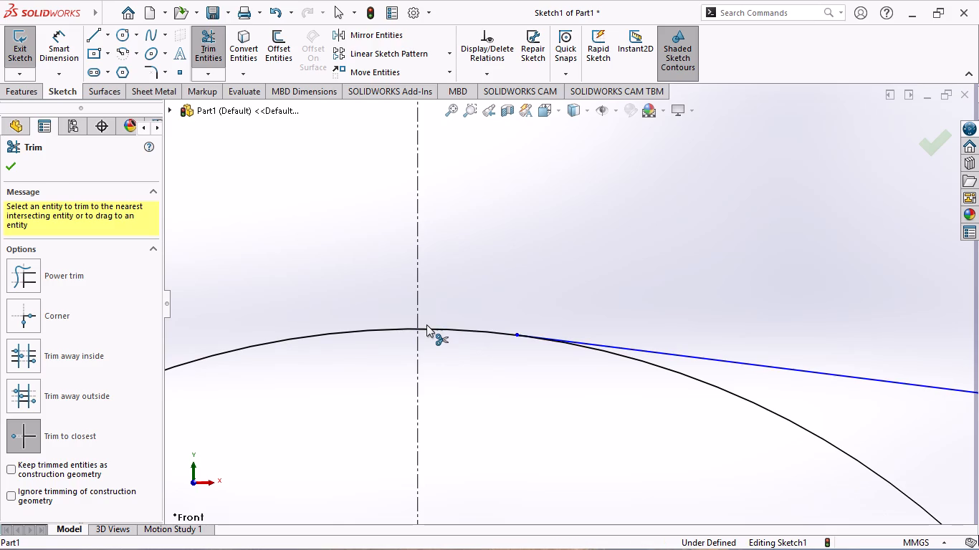
{"action": "scroll", "coordinate": [430, 352], "scroll_direction": "up", "scroll_amount": 13}
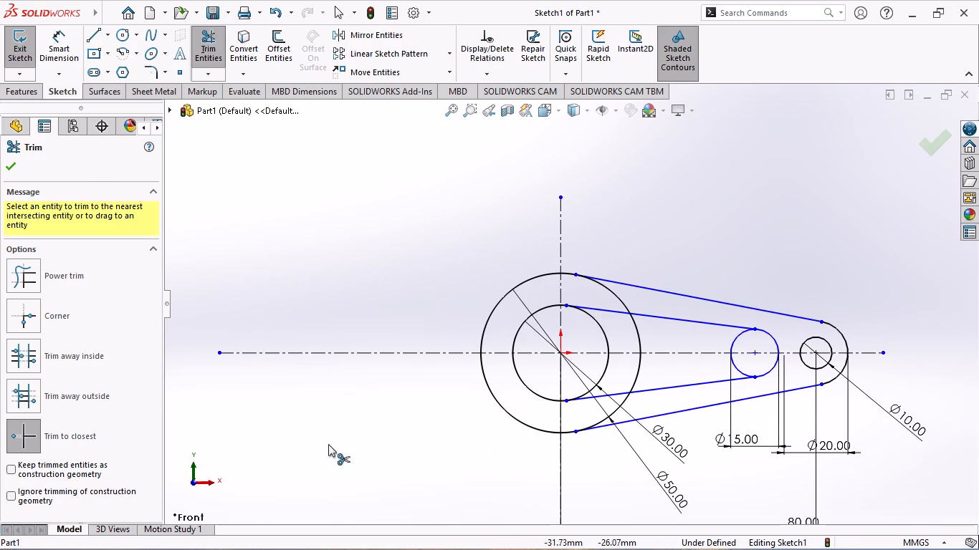
{"action": "left_click", "coordinate": [12, 162]}
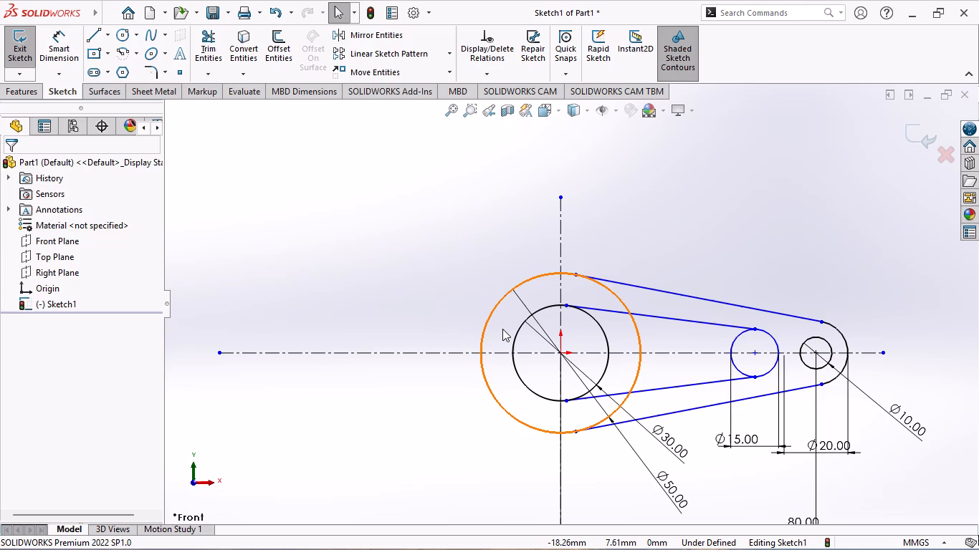
Draw a small circle of about 3.4 mm radius just outside the 50 mm circle, below the upper inner slanted line.
{"action": "left_click", "coordinate": [116, 34]}
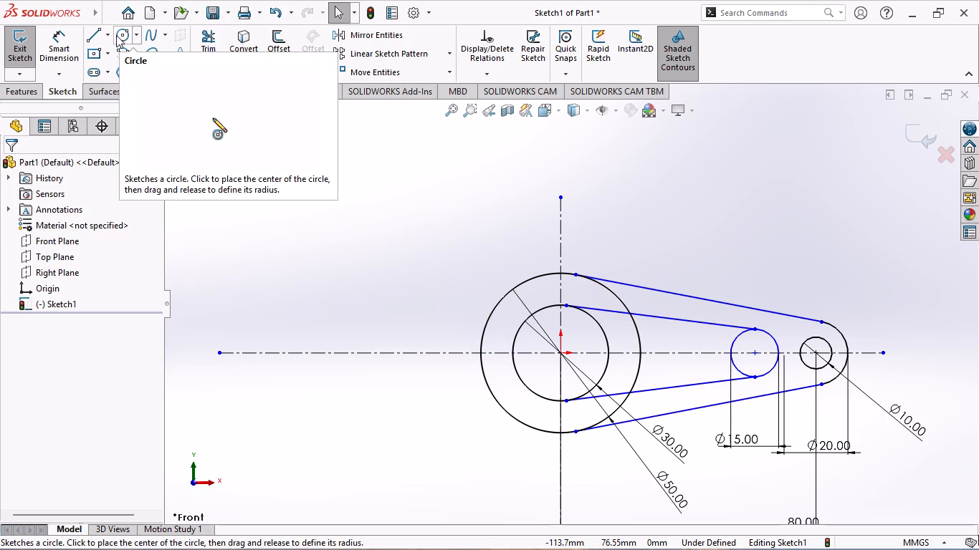
{"action": "left_click", "coordinate": [655, 334]}
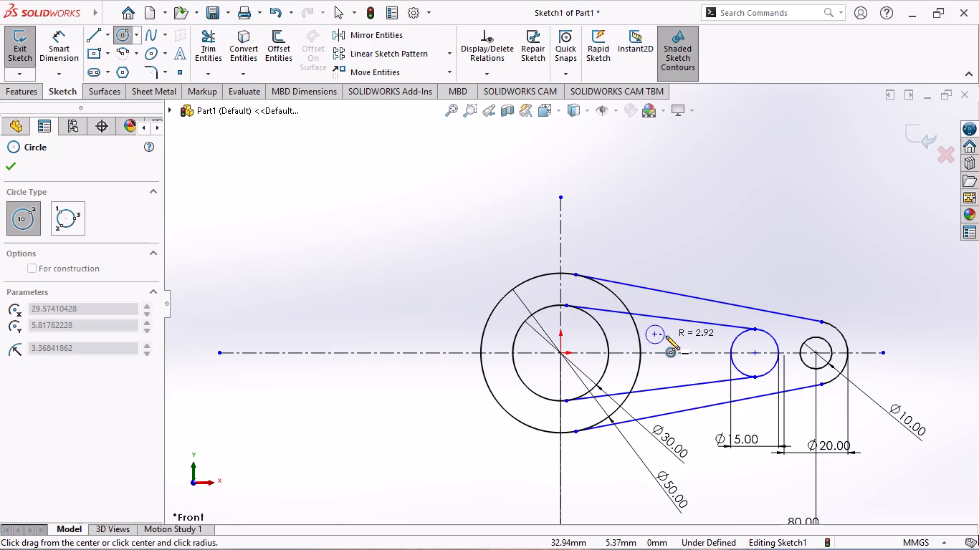
{"action": "left_click", "coordinate": [666, 336]}
{"action": "key", "text": "Escape"}
{"action": "key", "text": "Escape"}
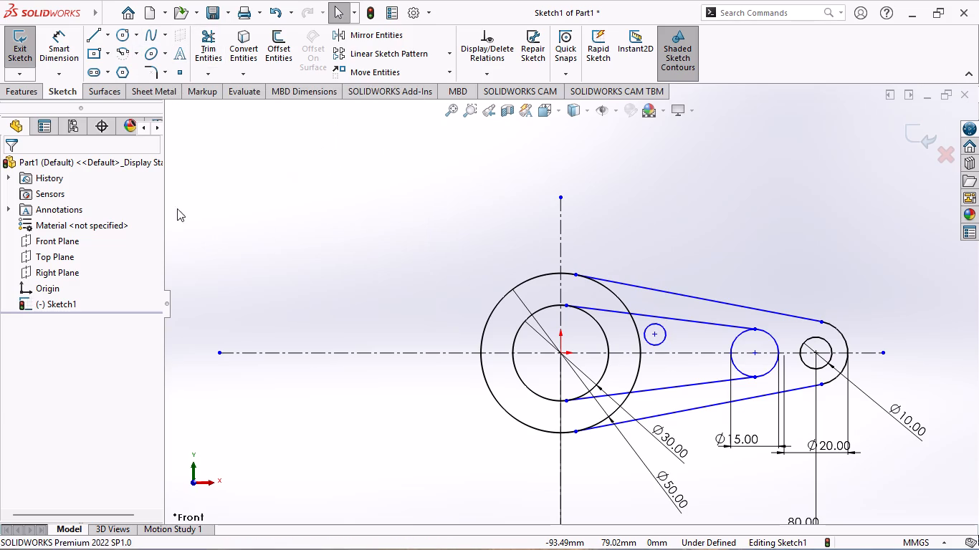
Dimension the small circle below the upper inner slanted line with a 7 mm diameter.
{"action": "left_click", "coordinate": [57, 44]}
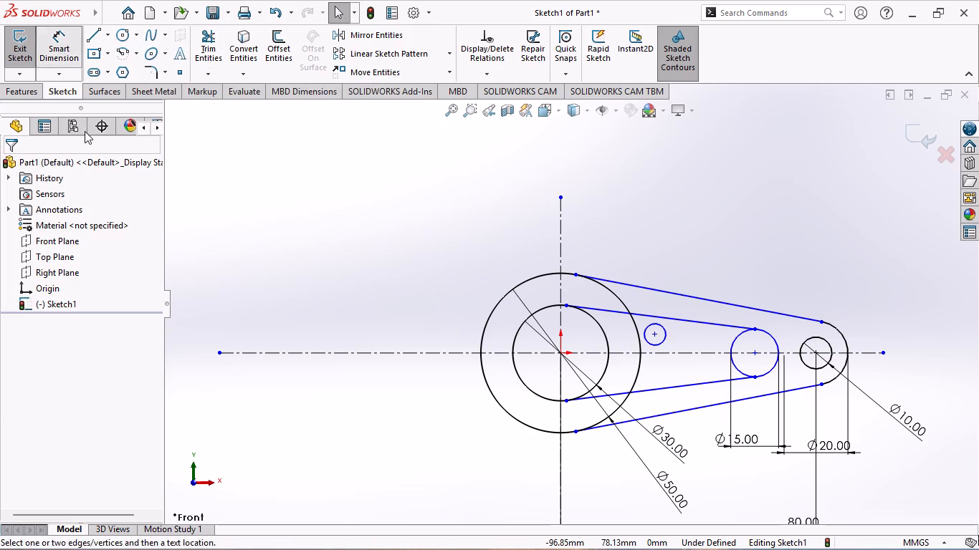
{"action": "left_click", "coordinate": [662, 344]}
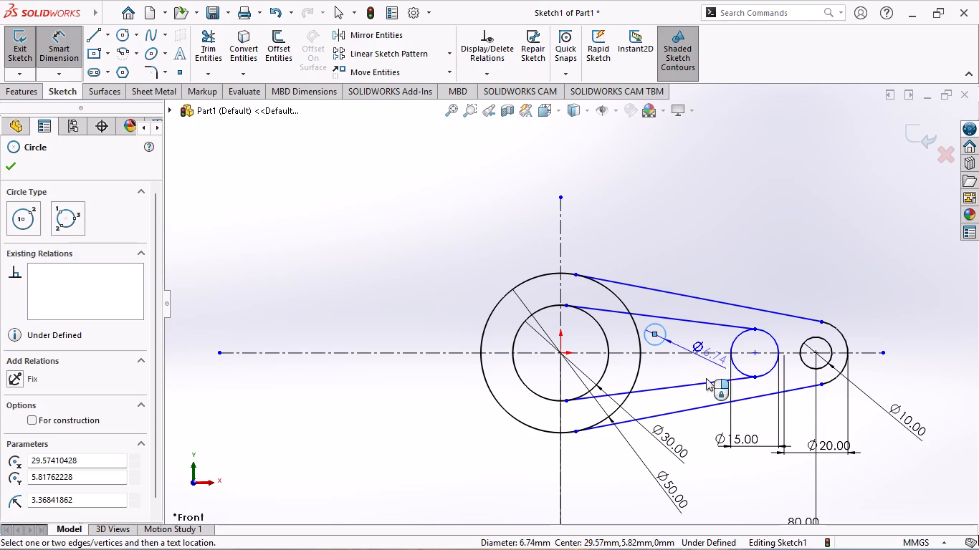
{"action": "left_click", "coordinate": [718, 472]}
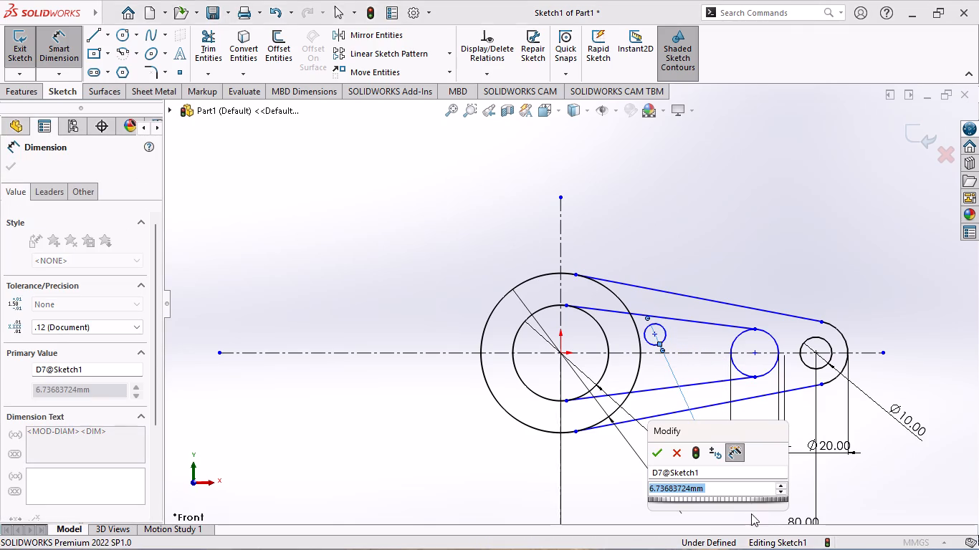
{"action": "key", "text": "7"}
{"action": "key", "text": "Return"}
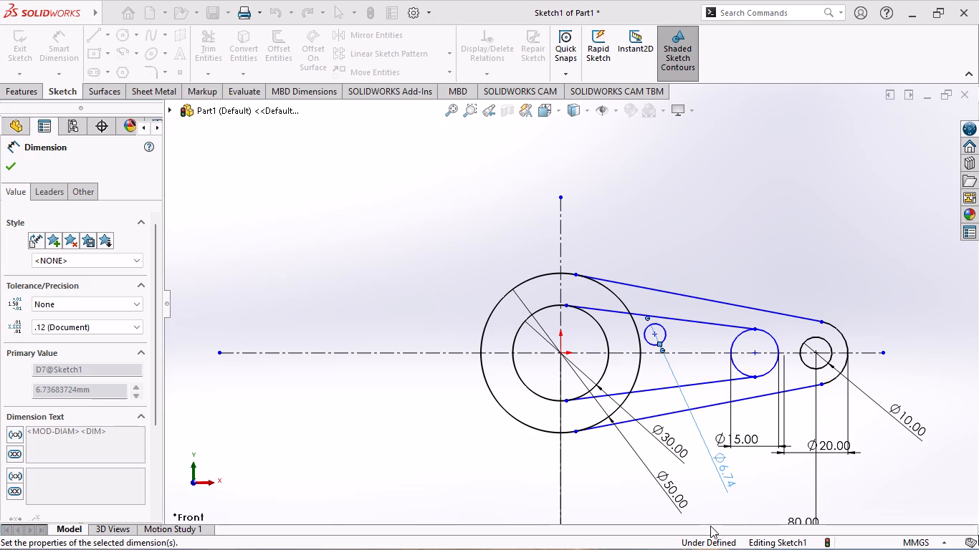
{"action": "left_click", "coordinate": [11, 167]}
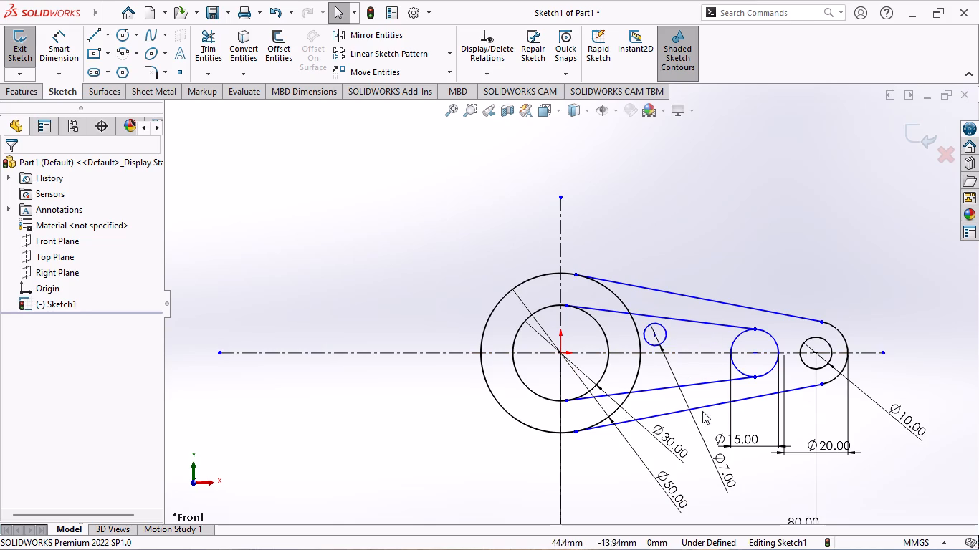
Add a tangent relation between the 7 mm circle and the upper inner slanted line.
{"action": "left_click", "coordinate": [665, 342], "text": "ctrl"}
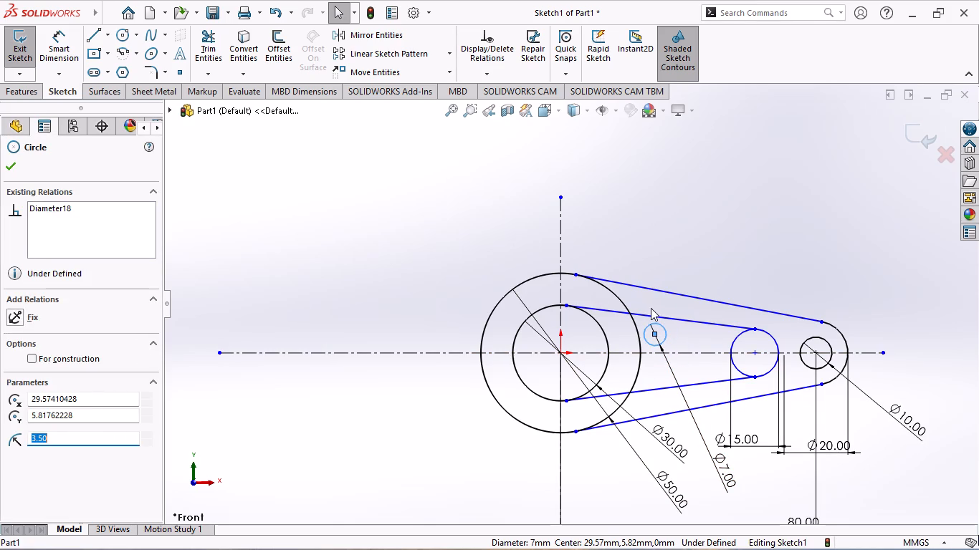
{"action": "left_click", "coordinate": [640, 316], "text": "ctrl"}
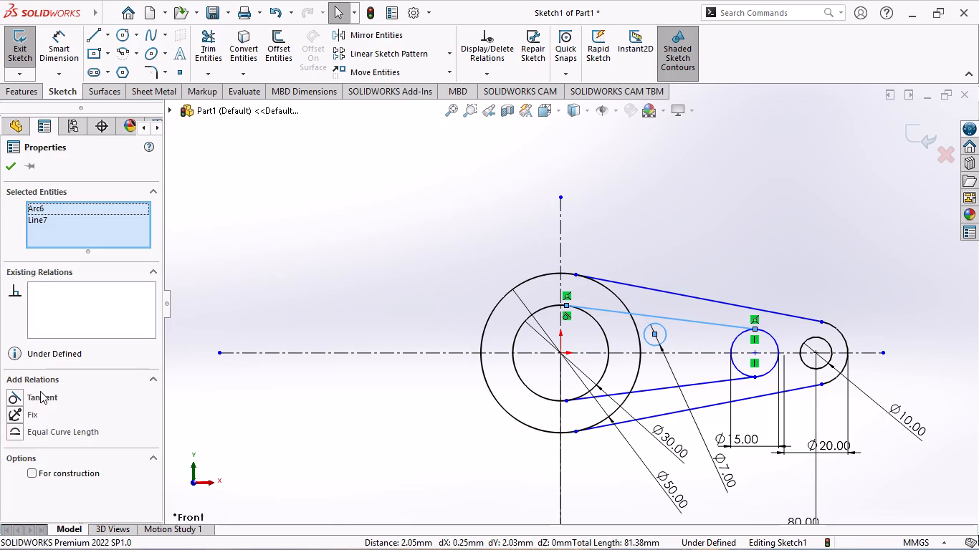
{"action": "left_click", "coordinate": [41, 395]}
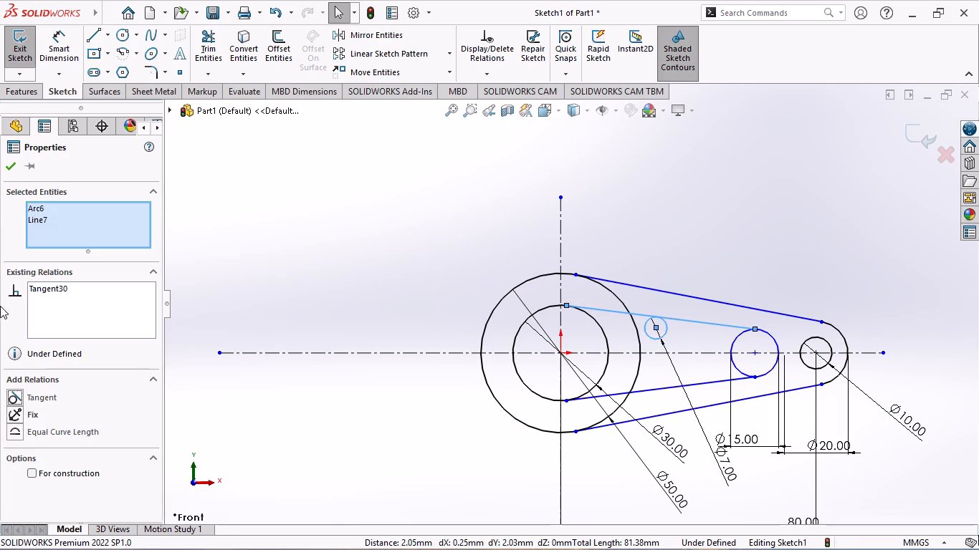
{"action": "left_click", "coordinate": [12, 170]}
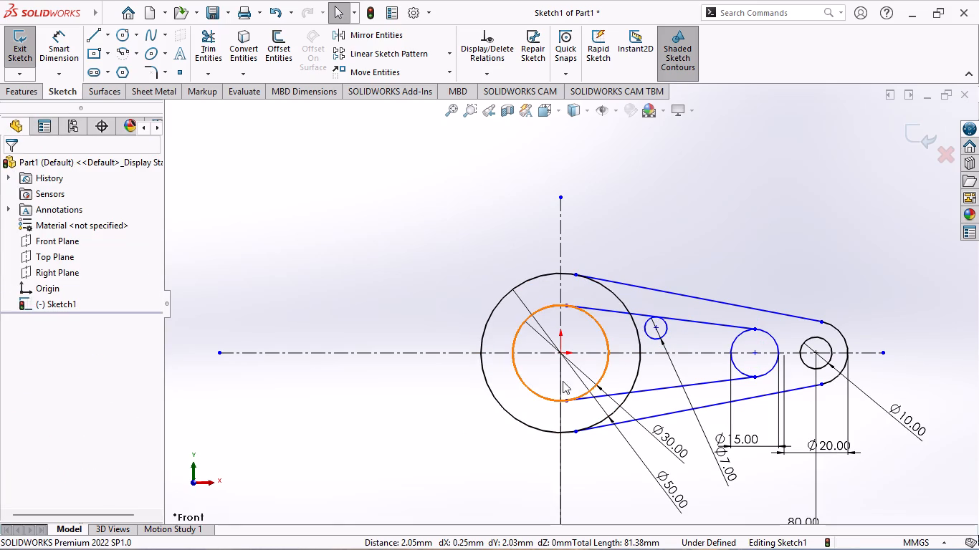
Add a tangent relation between the 7 mm circle and the 50 mm circle.
{"action": "left_click", "coordinate": [663, 333], "text": "ctrl"}
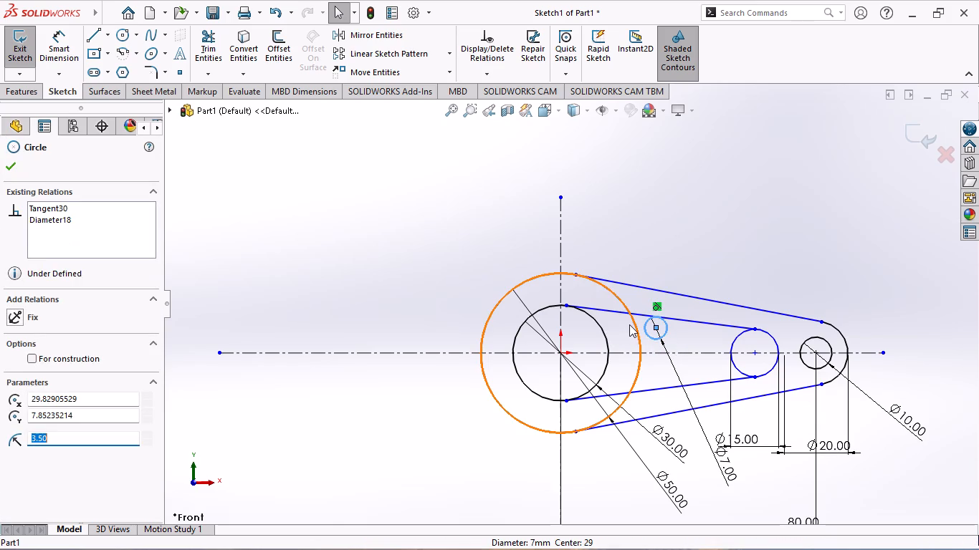
{"action": "left_click", "coordinate": [630, 323], "text": "ctrl"}
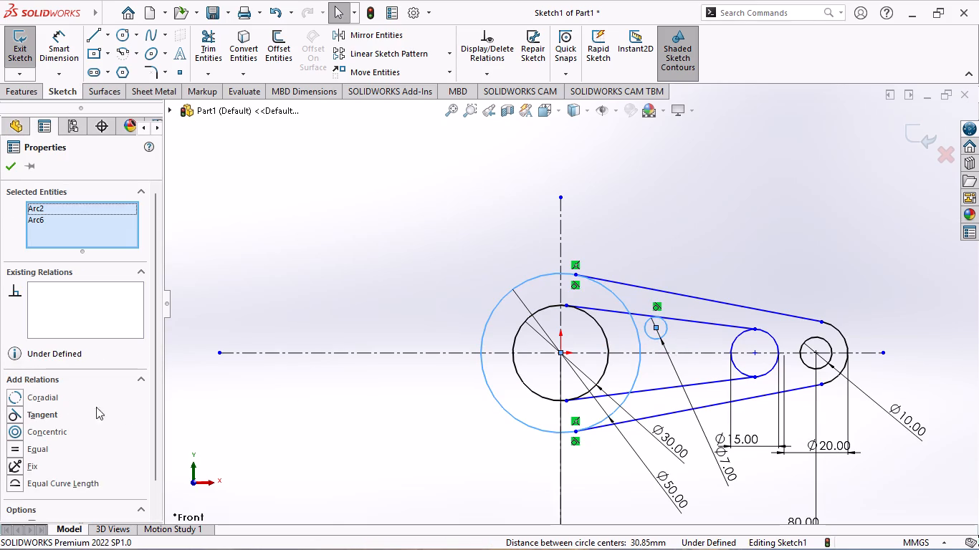
{"action": "left_click", "coordinate": [31, 415]}
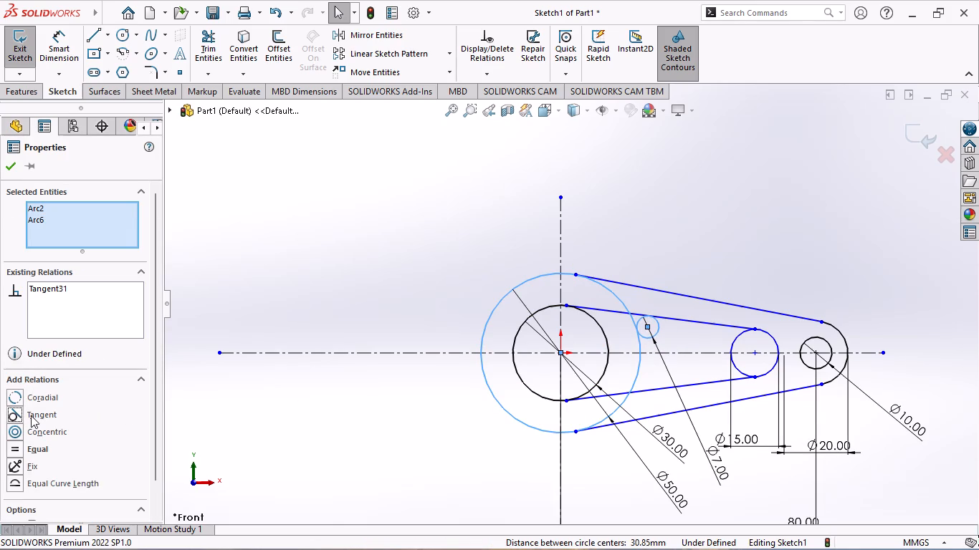
{"action": "left_click", "coordinate": [11, 170]}
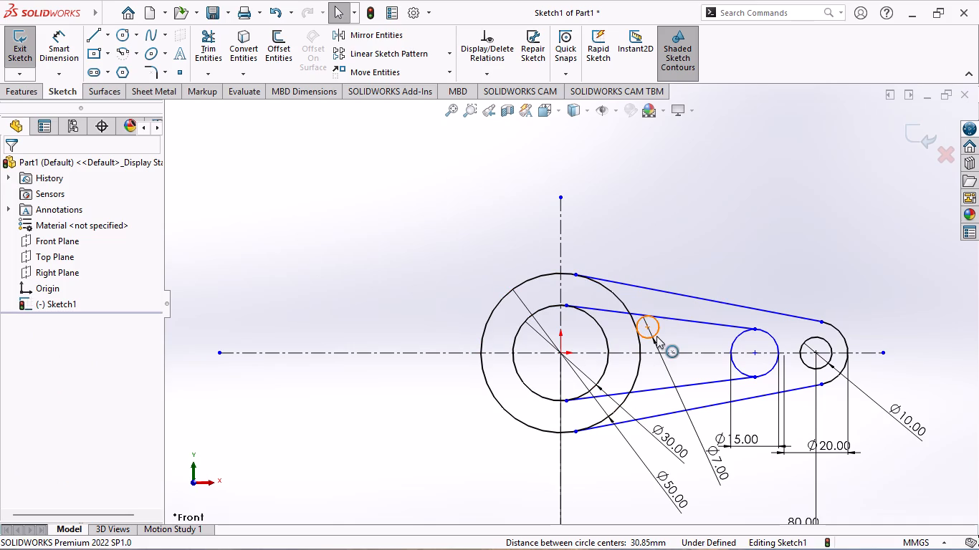
Trim away the 50 mm circle's upper arc between the upper outer line's tangent point and the 7 mm circle.
{"action": "left_click", "coordinate": [214, 42]}
{"action": "scroll", "coordinate": [644, 296], "scroll_direction": "down", "scroll_amount": 2}
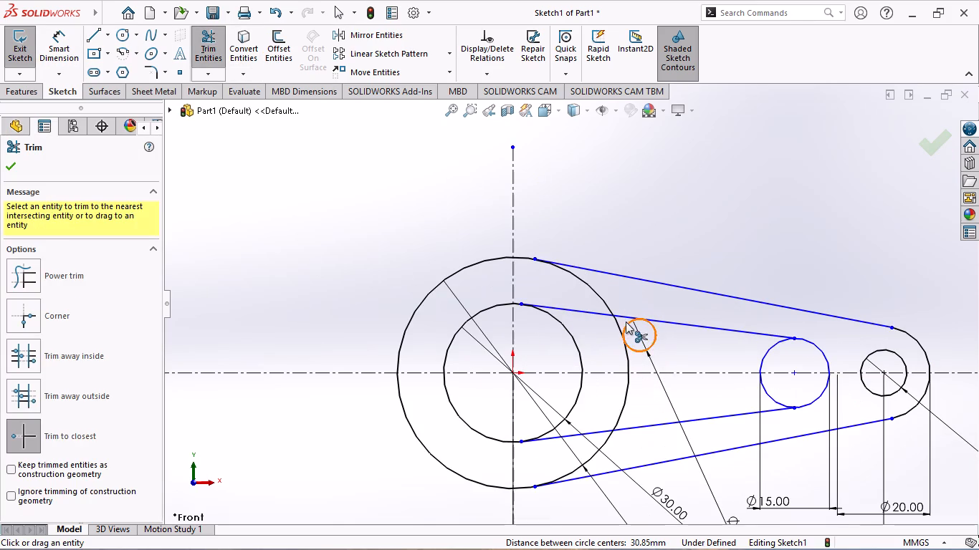
{"action": "scroll", "coordinate": [584, 352], "scroll_direction": "down", "scroll_amount": 3}
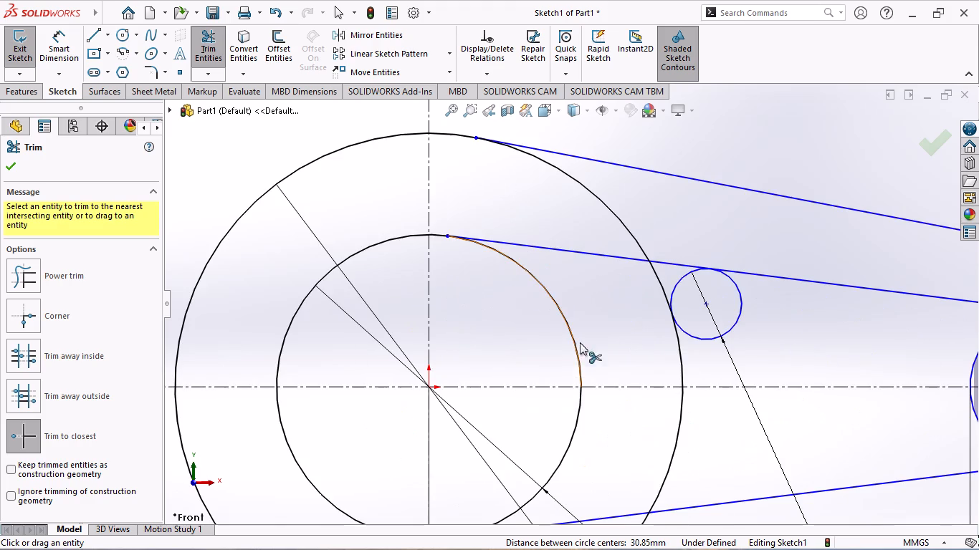
{"action": "left_click", "coordinate": [659, 278]}
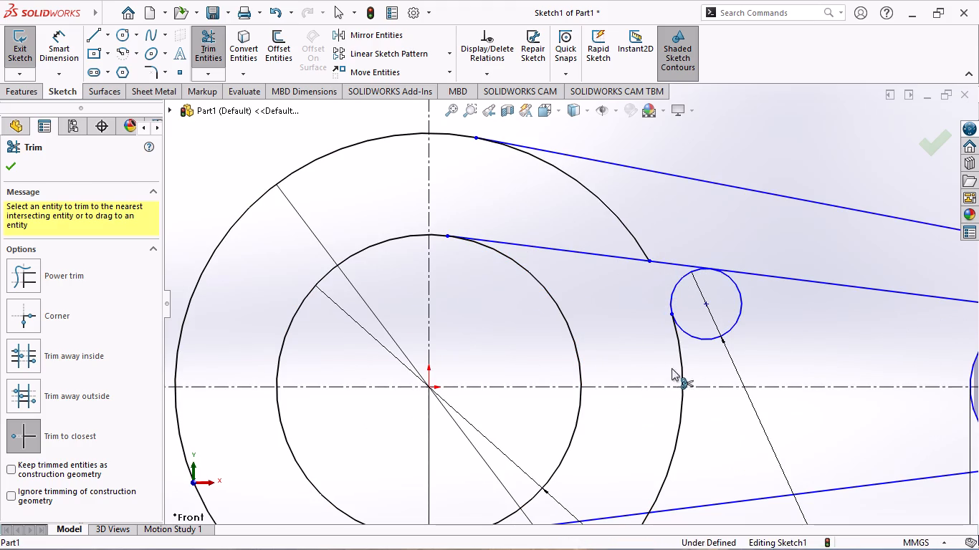
{"action": "scroll", "coordinate": [701, 367], "scroll_direction": "up", "scroll_amount": 3}
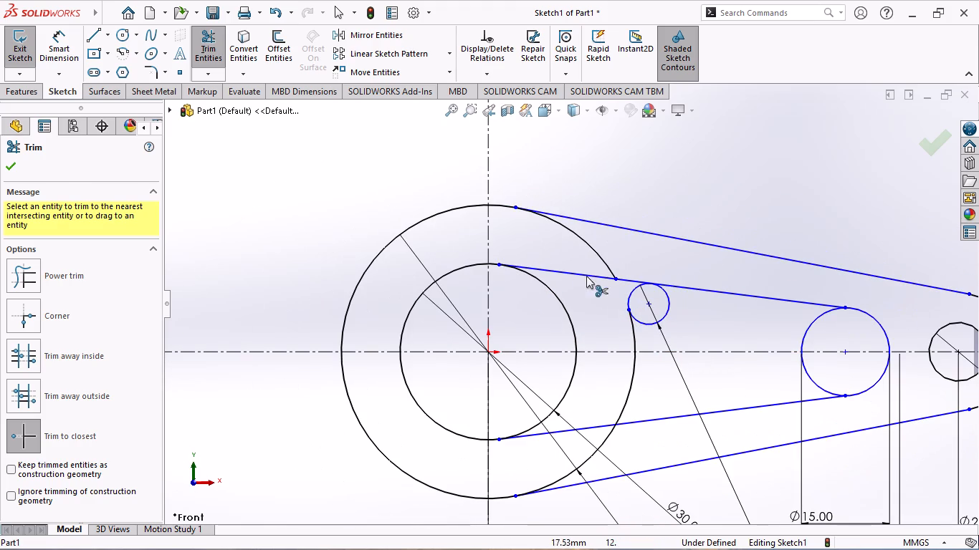
{"action": "left_click", "coordinate": [580, 240]}
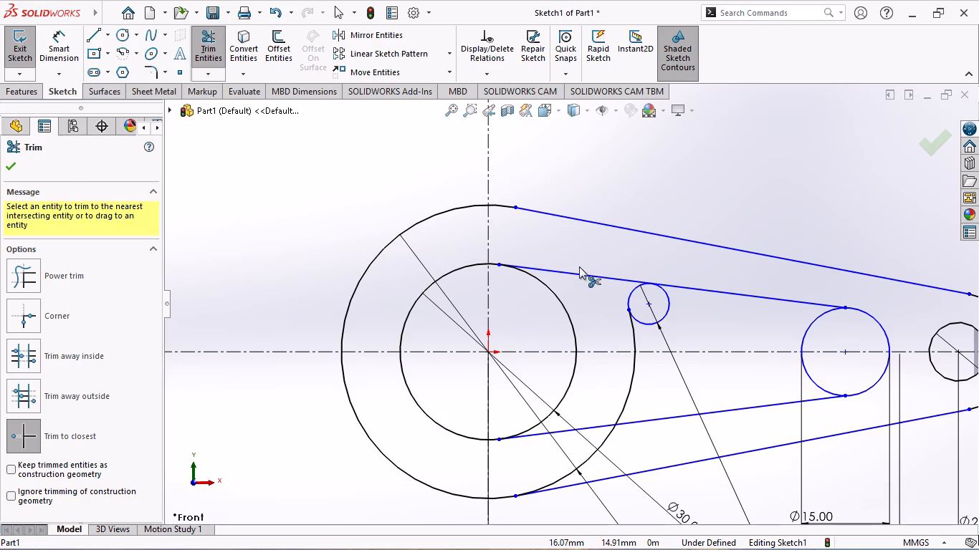
Trim the upper inner slanted line back to the 7 mm circle and the lower one back to the 50 mm circle.
{"action": "left_click", "coordinate": [588, 271]}
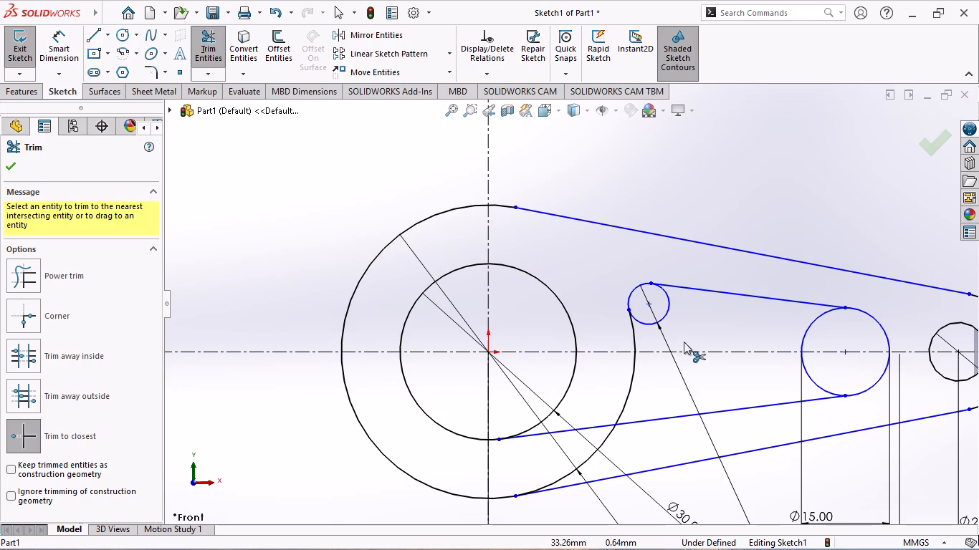
{"action": "left_click", "coordinate": [562, 428]}
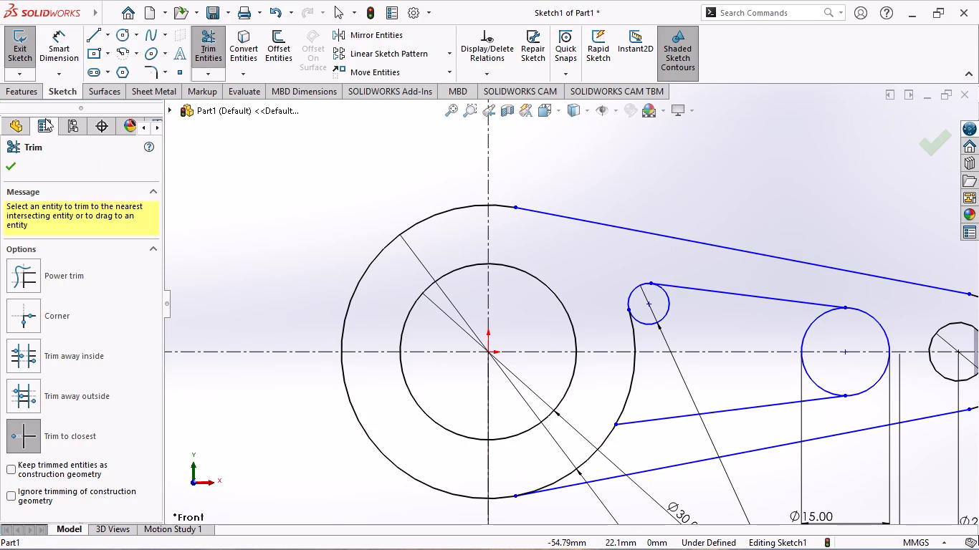
{"action": "left_click", "coordinate": [9, 166]}
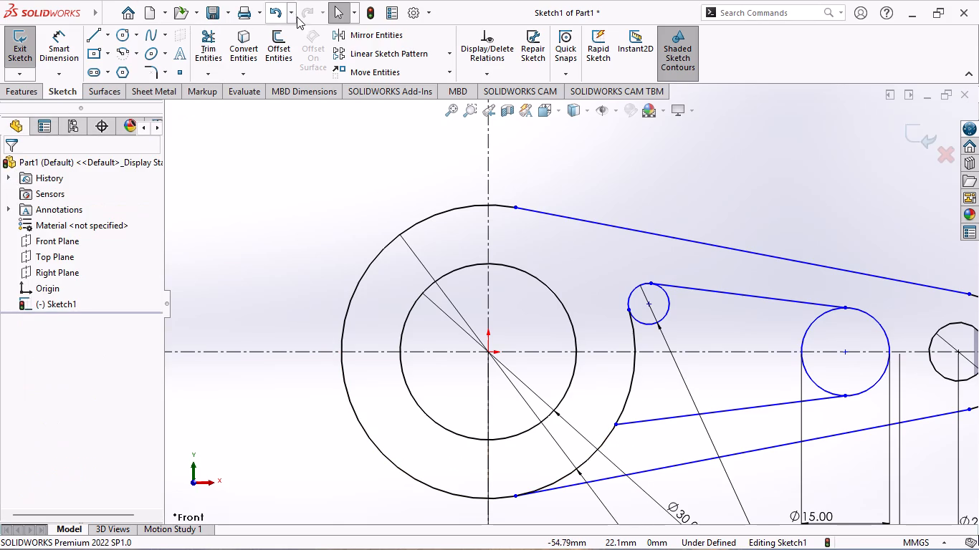
Mirror a copy of the 7 mm circle about the horizontal centerline.
{"action": "left_click", "coordinate": [378, 34]}
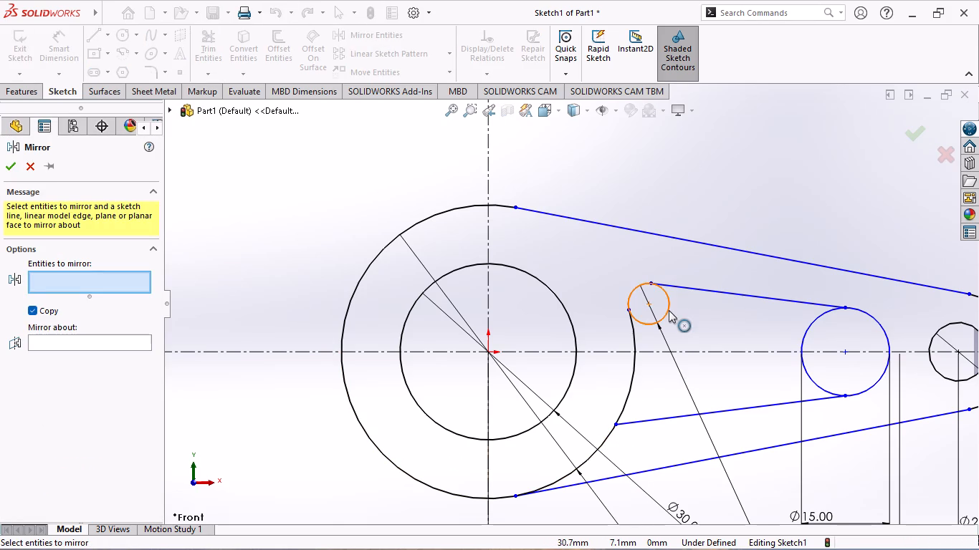
{"action": "left_click", "coordinate": [669, 310]}
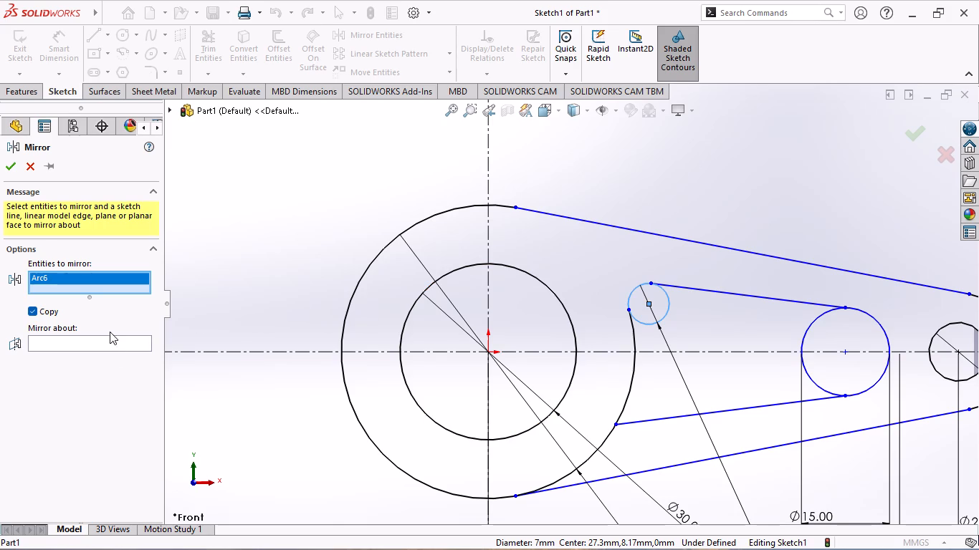
{"action": "left_click_drag", "start_coordinate": [117, 337], "coordinate": [128, 333]}
{"action": "left_click", "coordinate": [672, 337]}
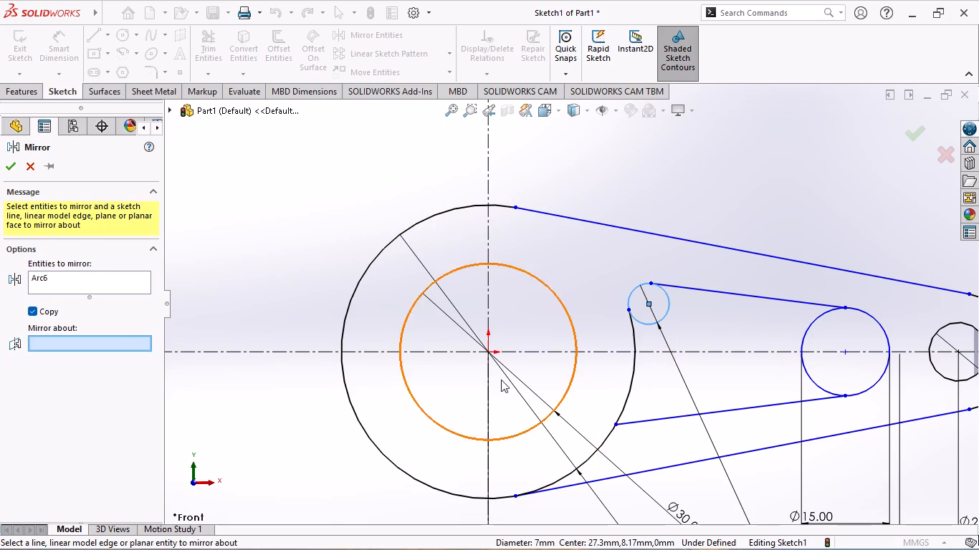
{"action": "left_click", "coordinate": [652, 349]}
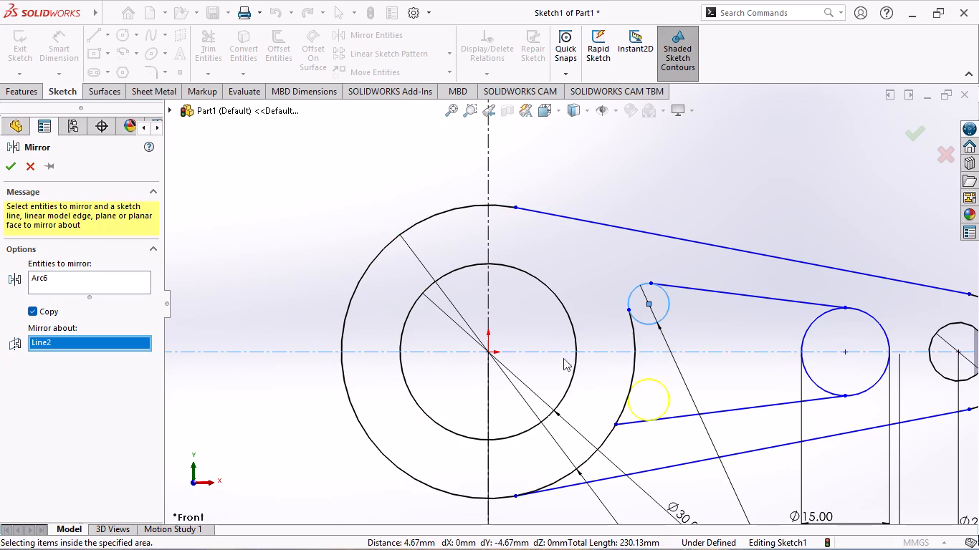
{"action": "left_click", "coordinate": [1, 168]}
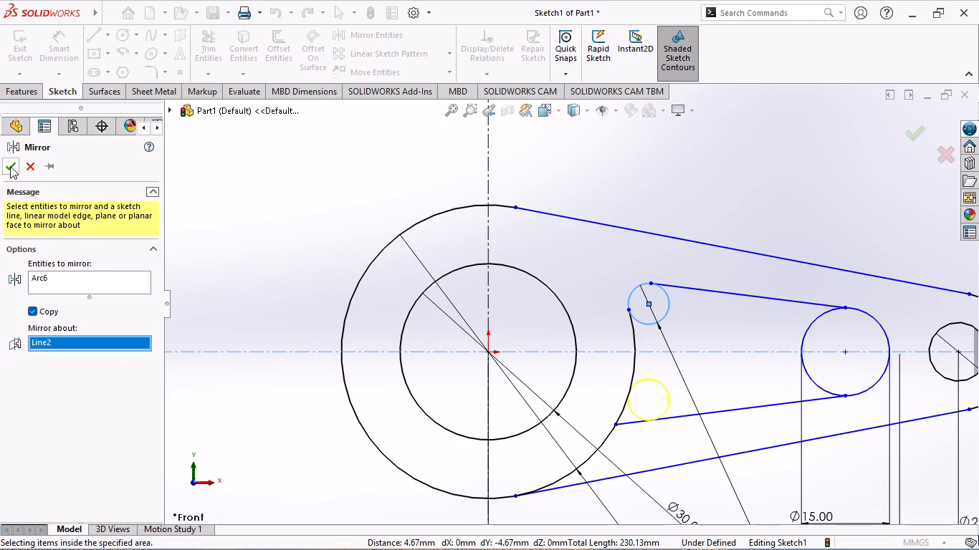
{"action": "left_click", "coordinate": [5, 164]}
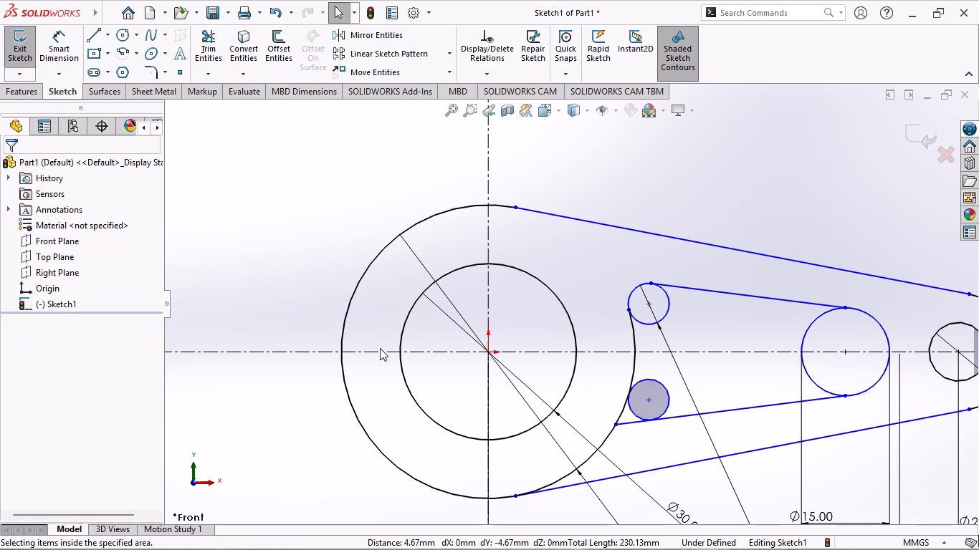
Trim the 50 mm circle between the mirrored circle and lower inner line, and trim both small circles to rounded corner arcs.
{"action": "left_click", "coordinate": [211, 57]}
{"action": "left_click", "coordinate": [622, 409]}
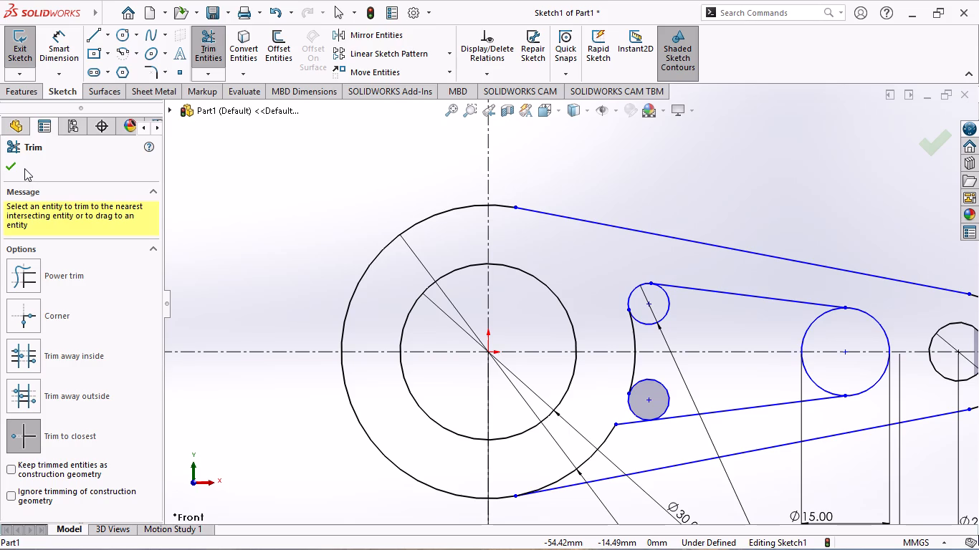
{"action": "left_click", "coordinate": [665, 311]}
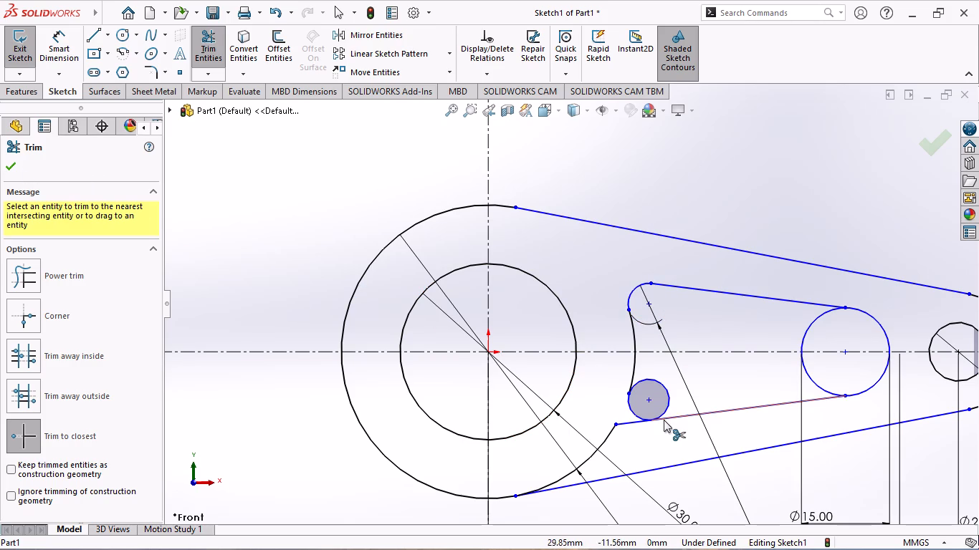
{"action": "left_click", "coordinate": [671, 391]}
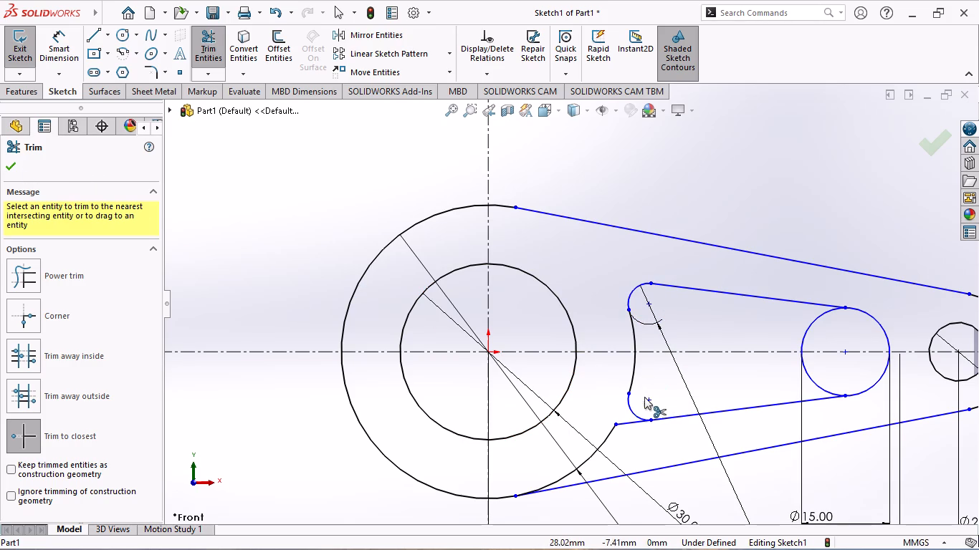
{"action": "left_click", "coordinate": [9, 163]}
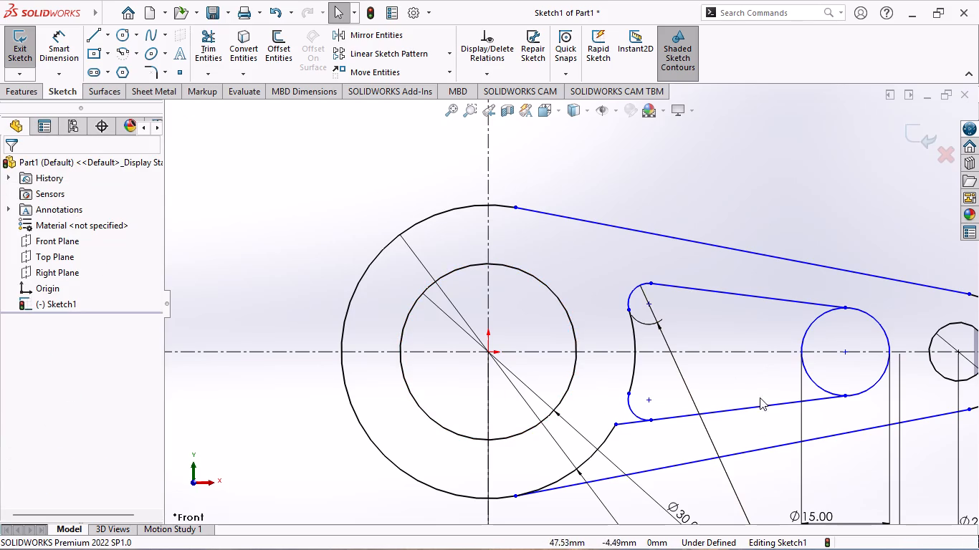
Trim away the half of the 15 mm circle that lies inside the inner tapered outline, leaving its rounded end arc.
{"action": "scroll", "coordinate": [798, 462], "scroll_direction": "up", "scroll_amount": 2}
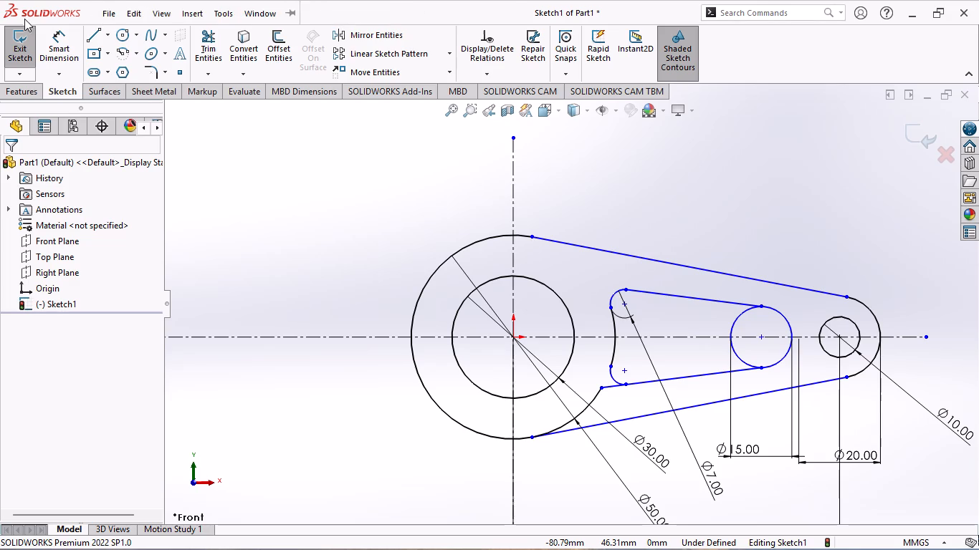
{"action": "left_click", "coordinate": [210, 44]}
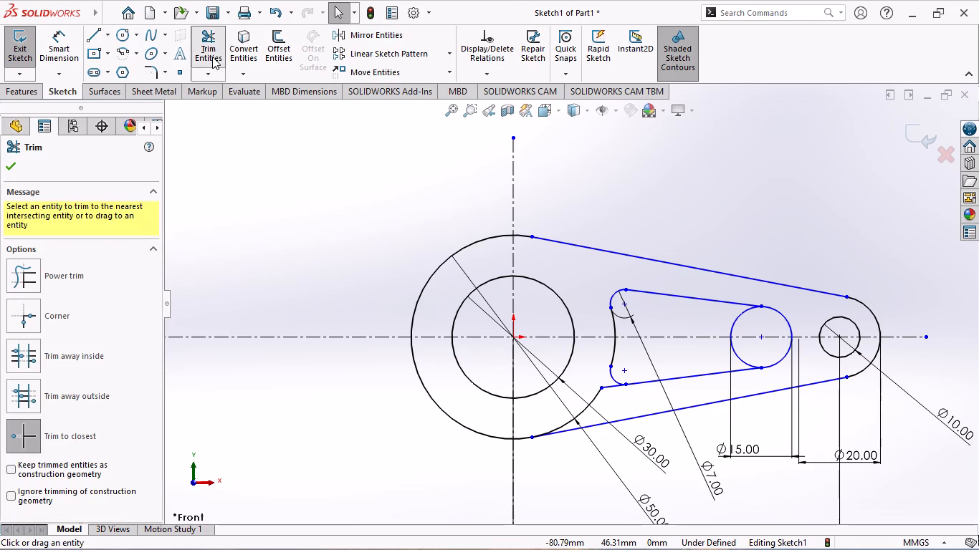
{"action": "left_click", "coordinate": [735, 349]}
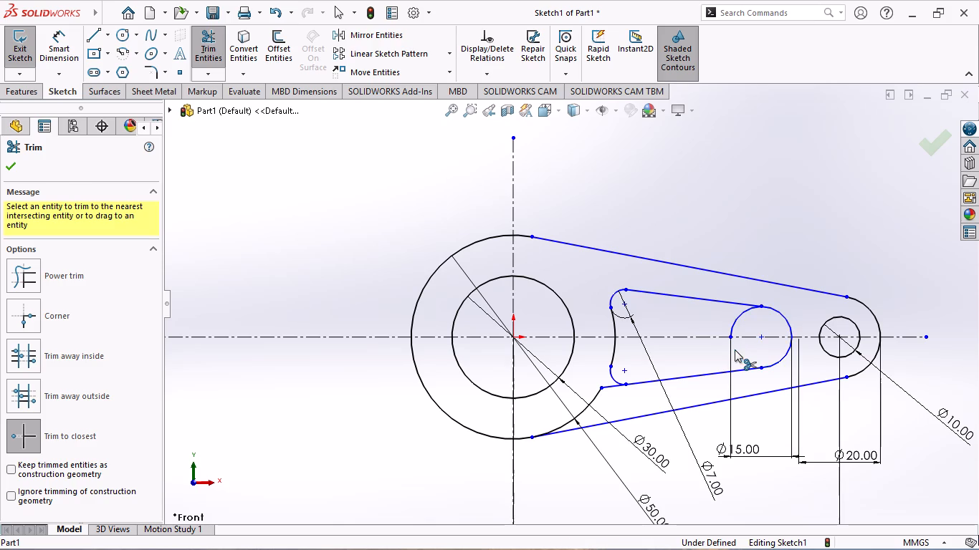
{"action": "left_click", "coordinate": [736, 317]}
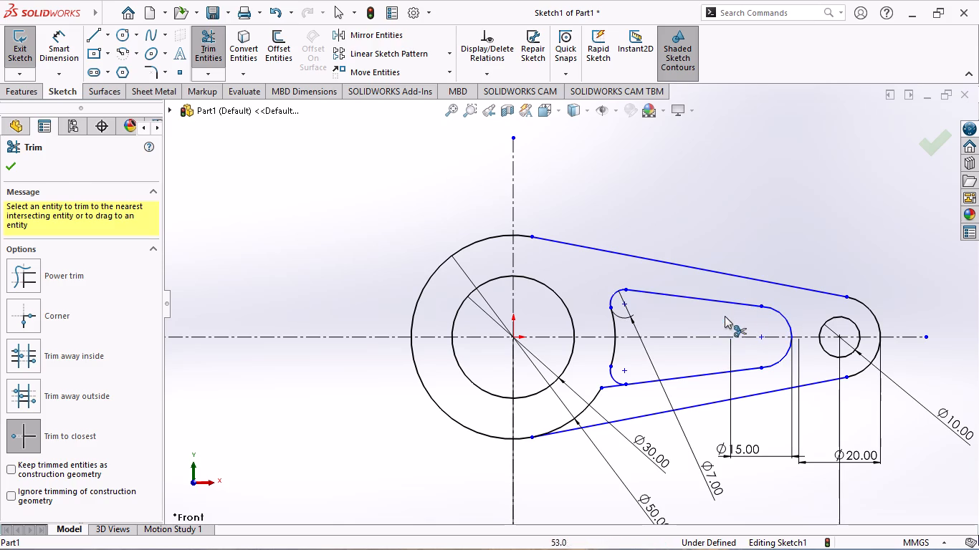
{"action": "left_click", "coordinate": [12, 168]}
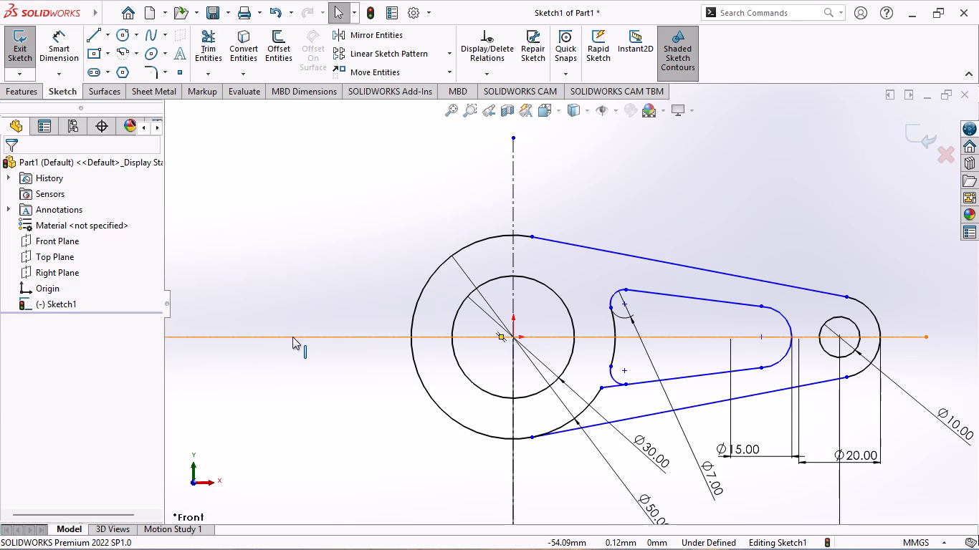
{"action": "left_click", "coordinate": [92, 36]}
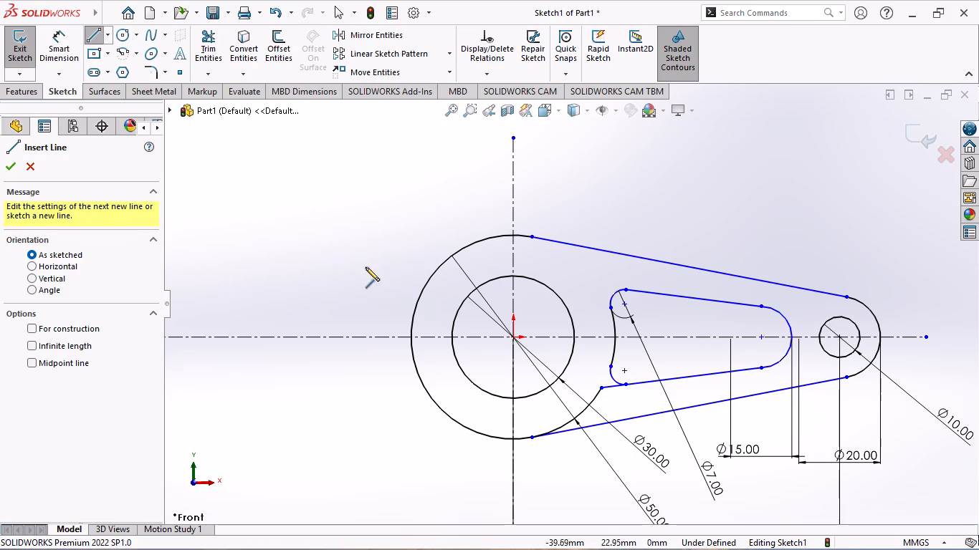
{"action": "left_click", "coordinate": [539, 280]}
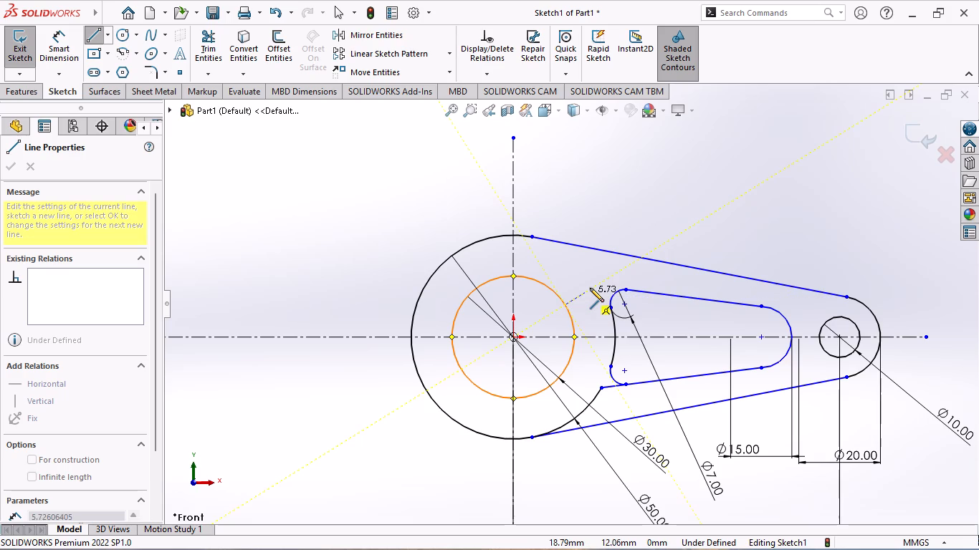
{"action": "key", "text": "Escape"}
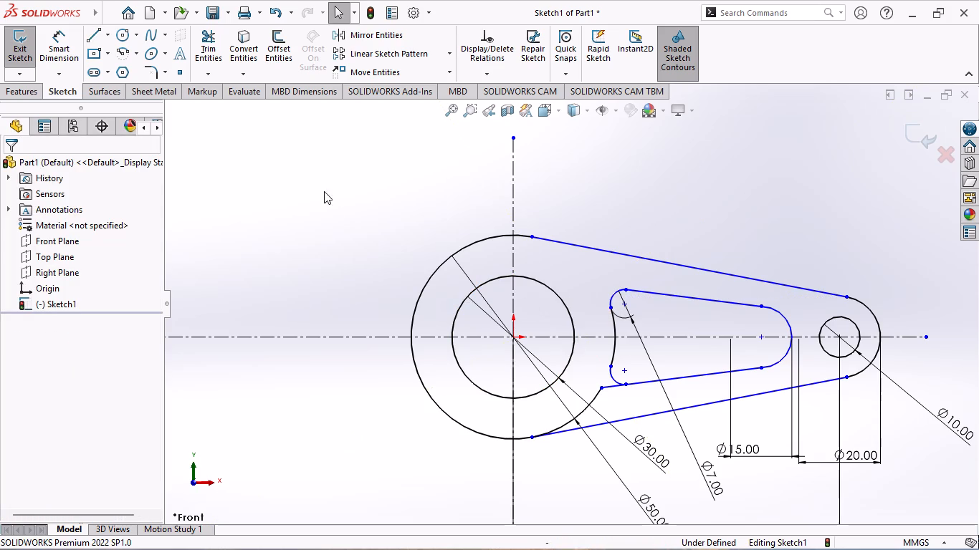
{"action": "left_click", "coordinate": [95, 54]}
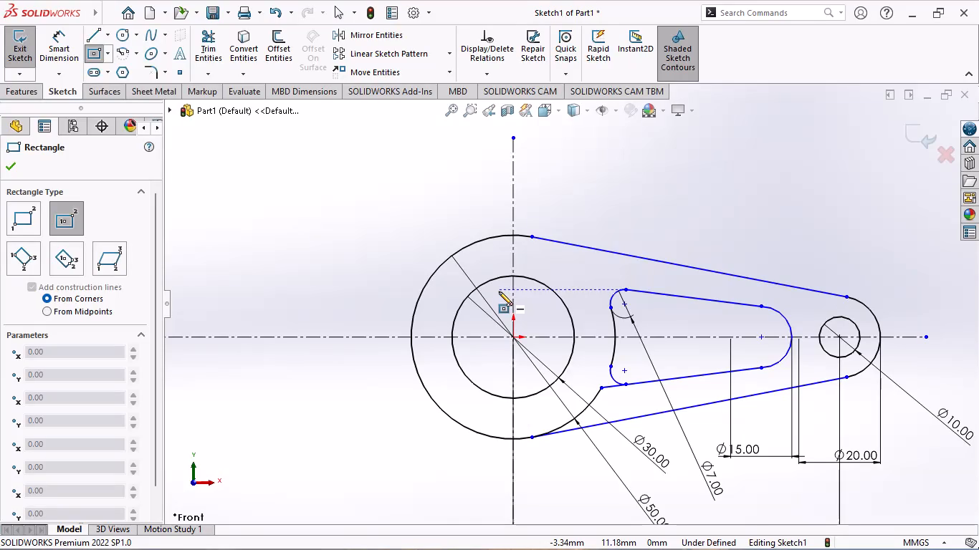
Draw a slanted centerline about 55.7 mm long from the origin up and to the right, across the upper outer line.
{"action": "left_click", "coordinate": [105, 37]}
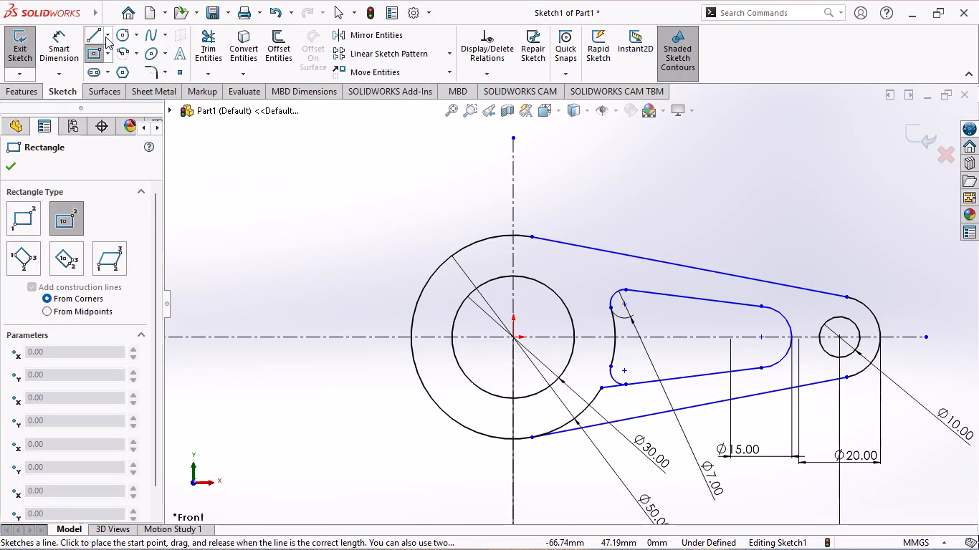
{"action": "left_click", "coordinate": [110, 72]}
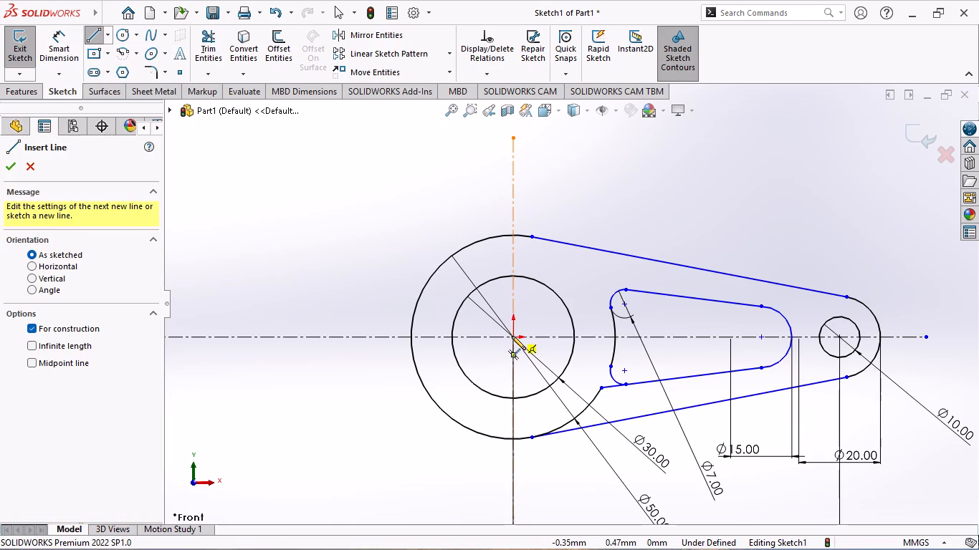
{"action": "left_click", "coordinate": [512, 336]}
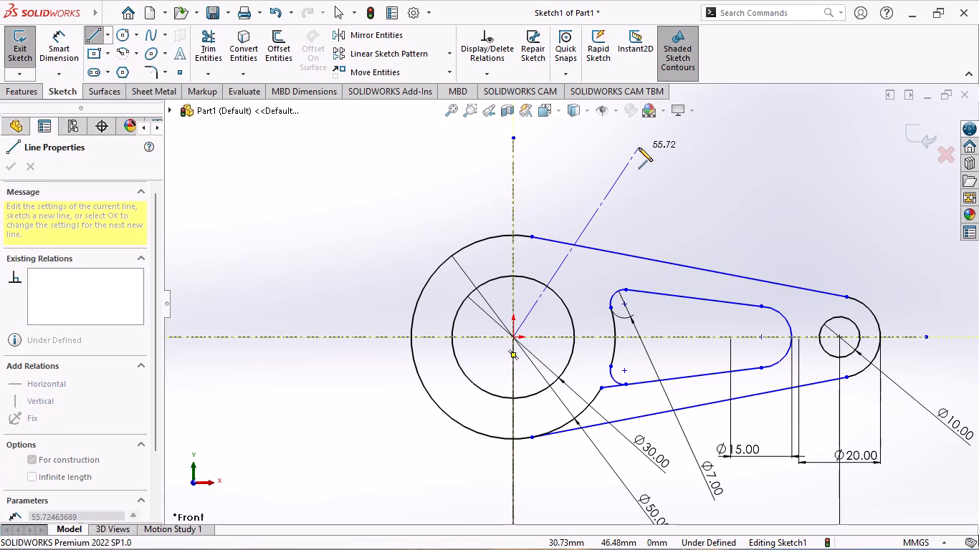
{"action": "left_click", "coordinate": [639, 148]}
{"action": "key", "text": "Escape"}
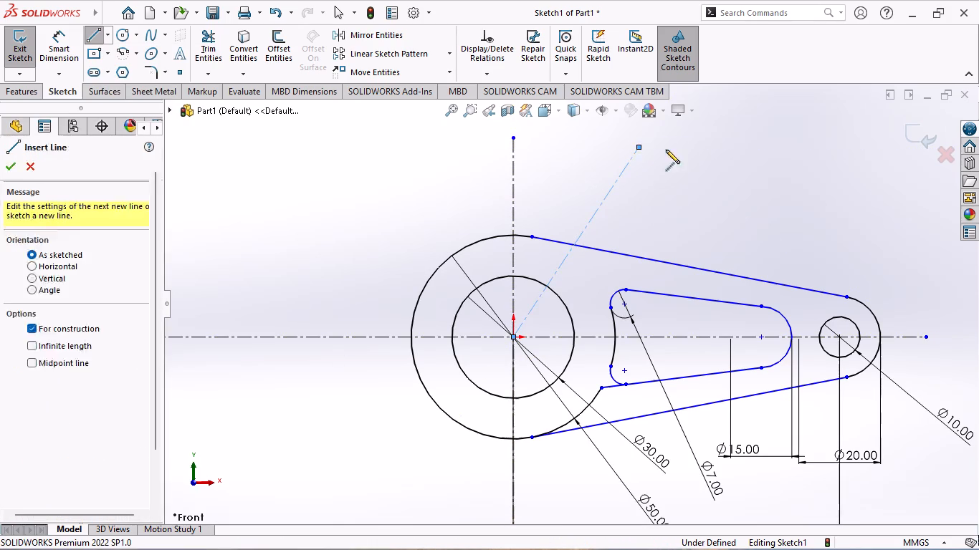
{"action": "key", "text": "Escape"}
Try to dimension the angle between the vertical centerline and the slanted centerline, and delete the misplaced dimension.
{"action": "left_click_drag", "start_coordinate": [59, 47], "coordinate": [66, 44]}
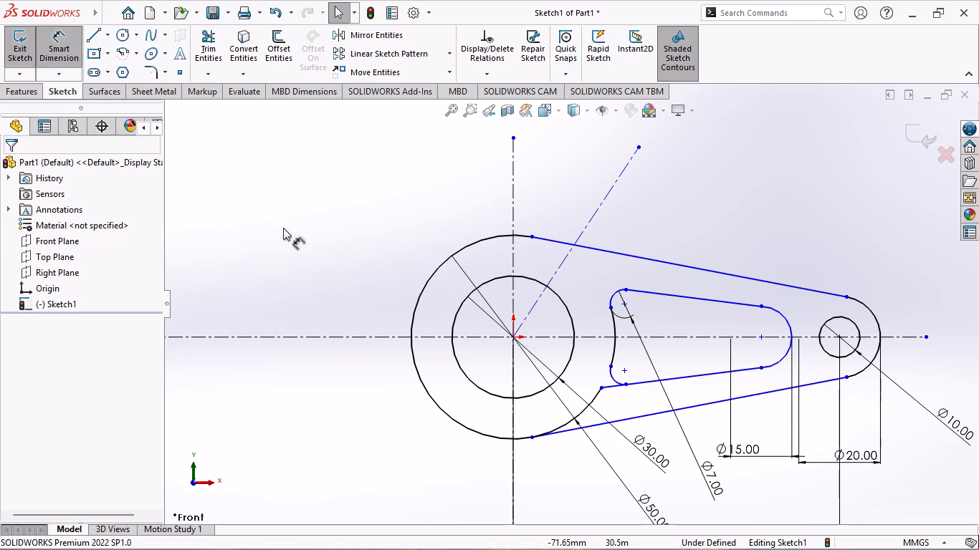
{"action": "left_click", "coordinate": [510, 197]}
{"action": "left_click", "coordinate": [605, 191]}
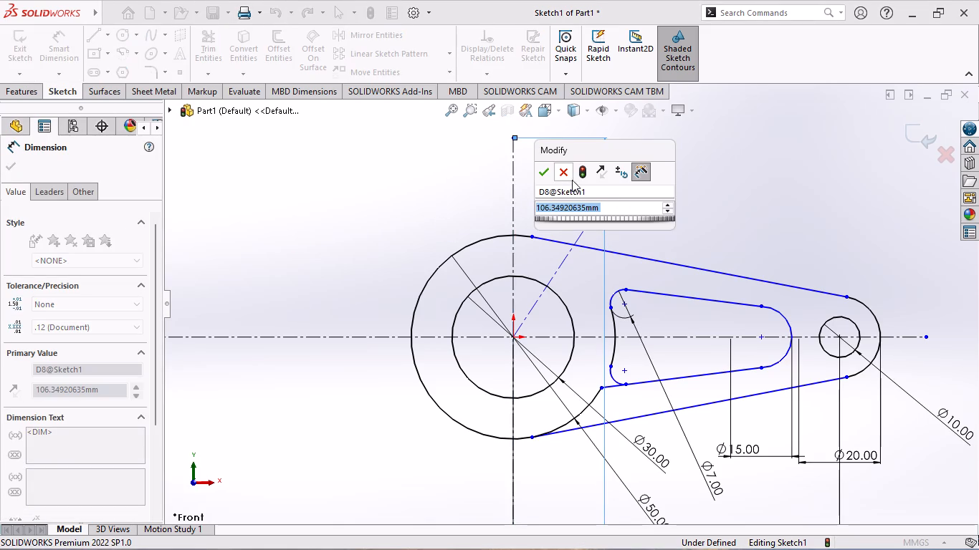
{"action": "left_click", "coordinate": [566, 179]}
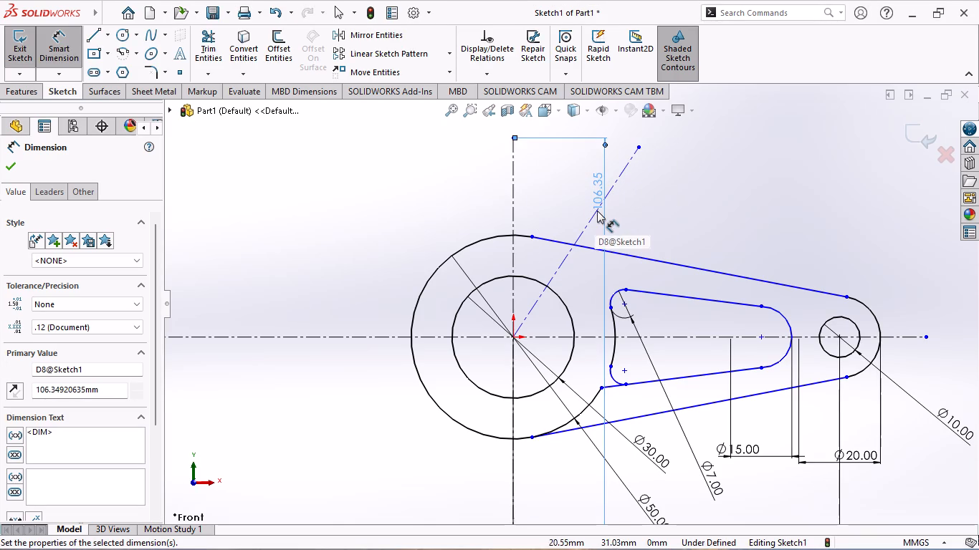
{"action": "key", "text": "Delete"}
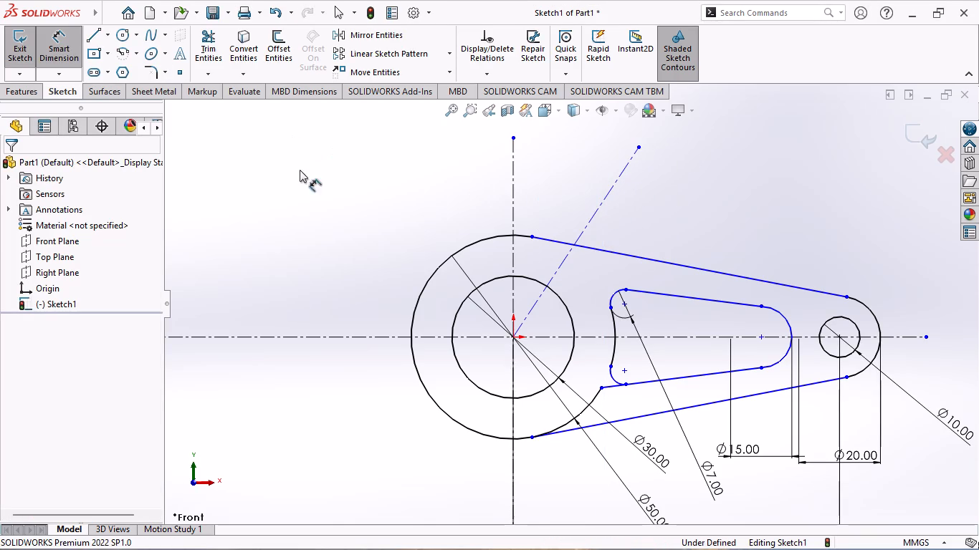
Dimension the angle between the vertical centerline and the slanted centerline as 45 degrees.
{"action": "left_click", "coordinate": [515, 187]}
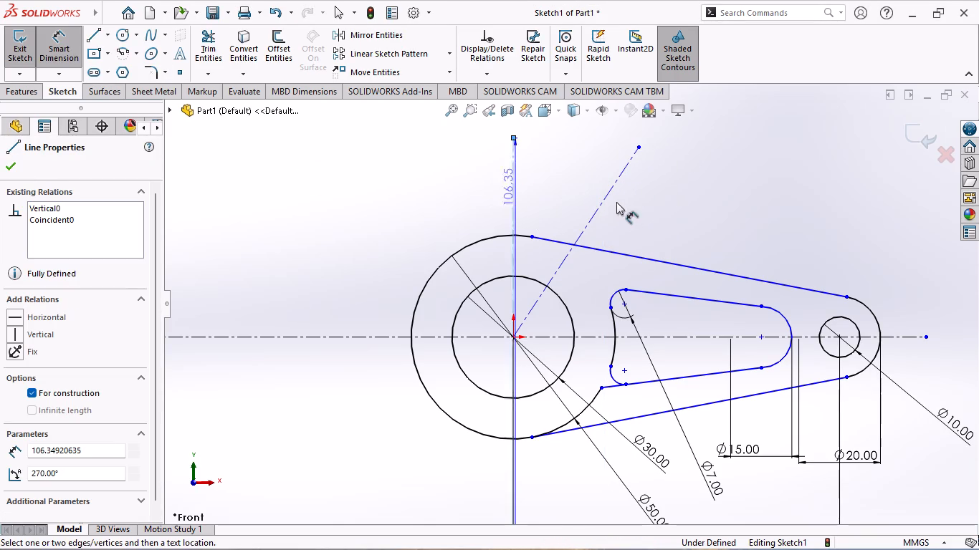
{"action": "left_click", "coordinate": [626, 164]}
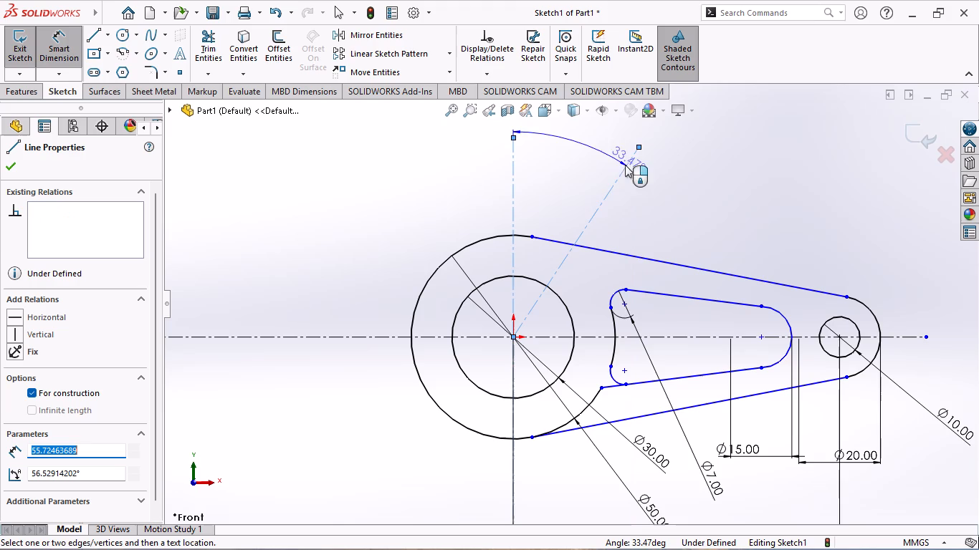
{"action": "left_click", "coordinate": [571, 193]}
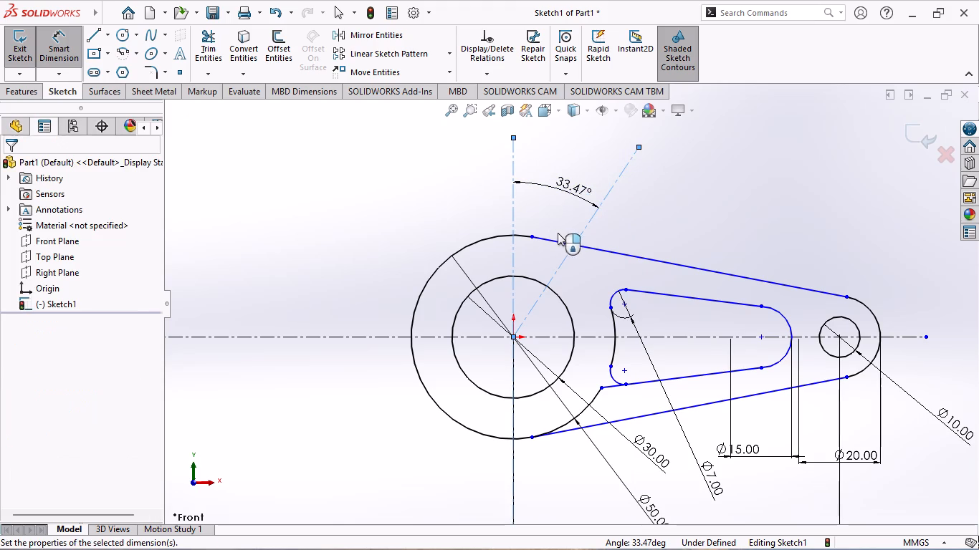
{"action": "key", "text": "4"}
{"action": "key", "text": "5"}
{"action": "key", "text": "Return"}
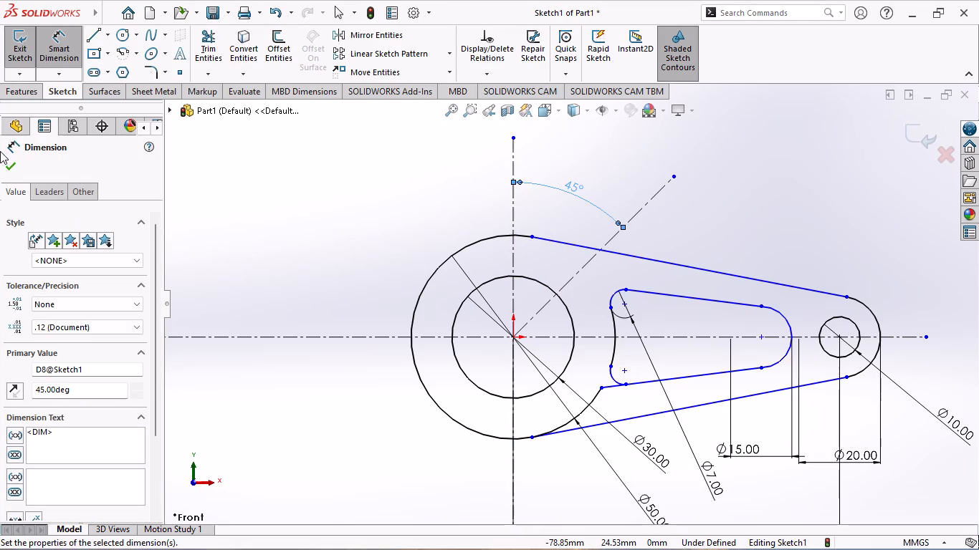
{"action": "left_click", "coordinate": [6, 169]}
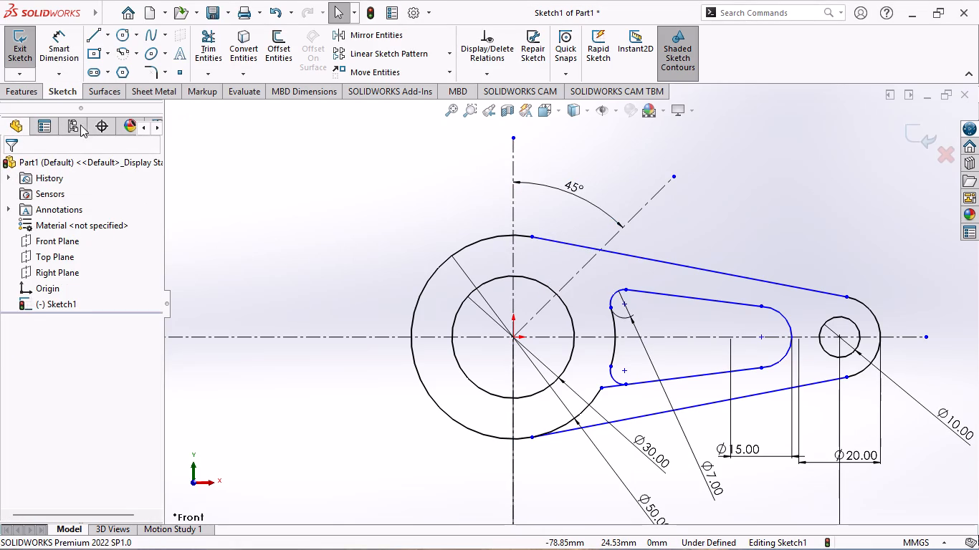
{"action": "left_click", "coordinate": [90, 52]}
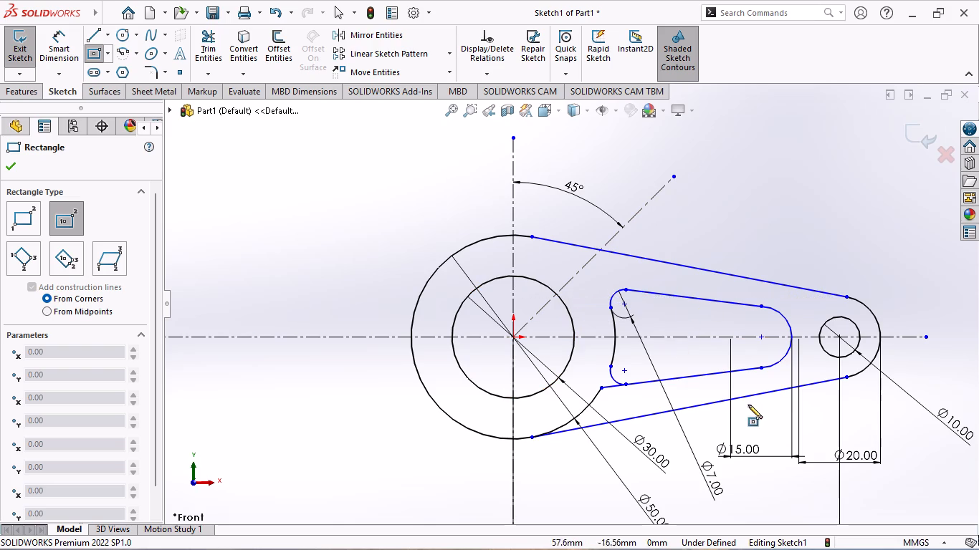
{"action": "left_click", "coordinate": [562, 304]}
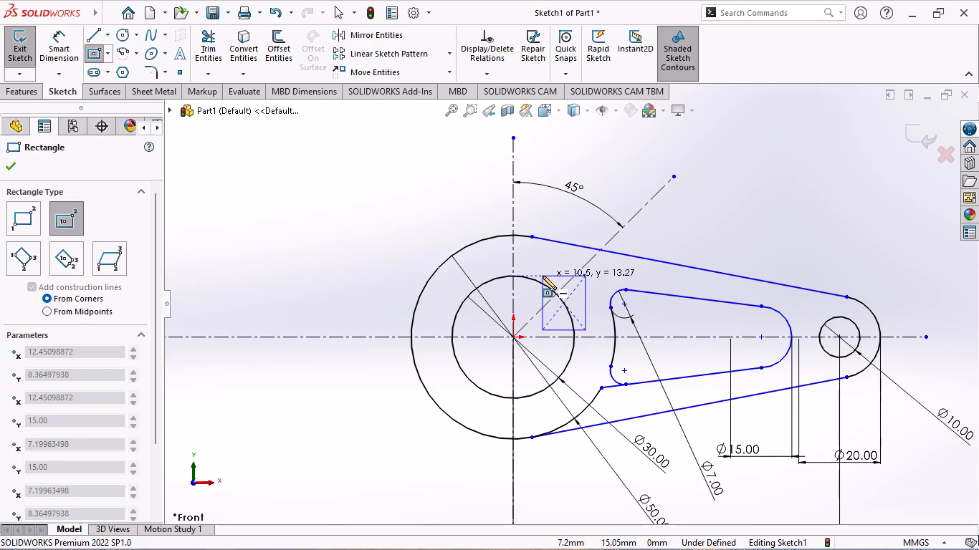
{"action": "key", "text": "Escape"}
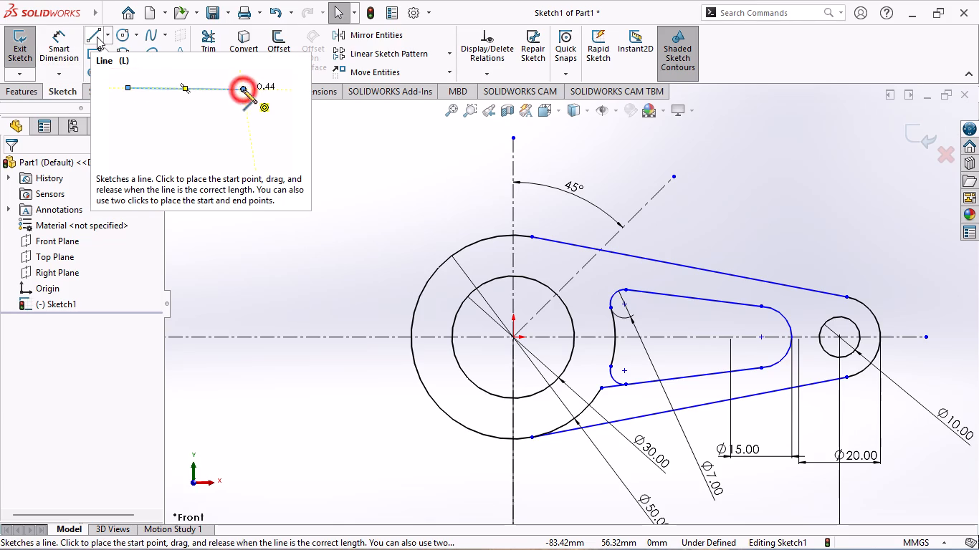
Draw three connected lines forming a small notch outside the 30 mm circle at the slanted centerline, first side about 4.4 mm long.
{"action": "left_click", "coordinate": [97, 37]}
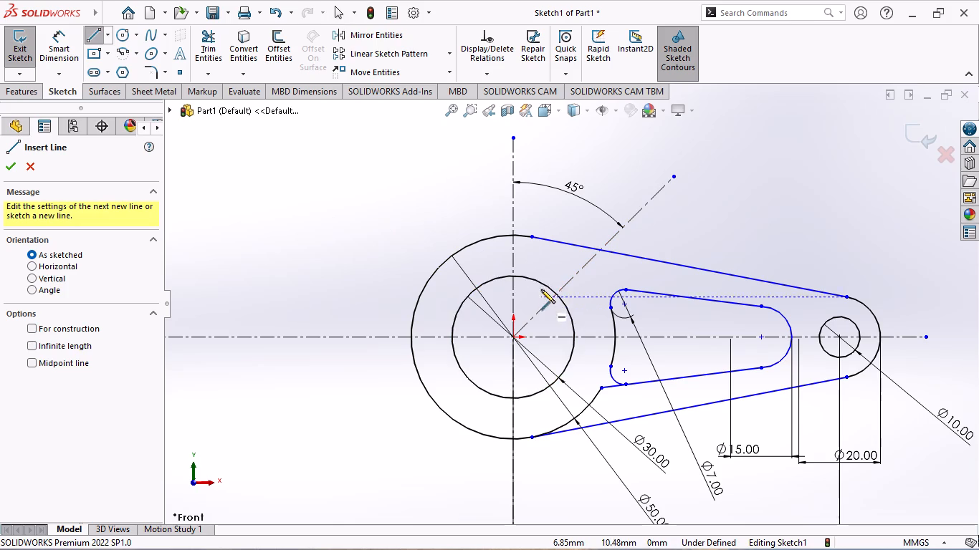
{"action": "left_click", "coordinate": [541, 284]}
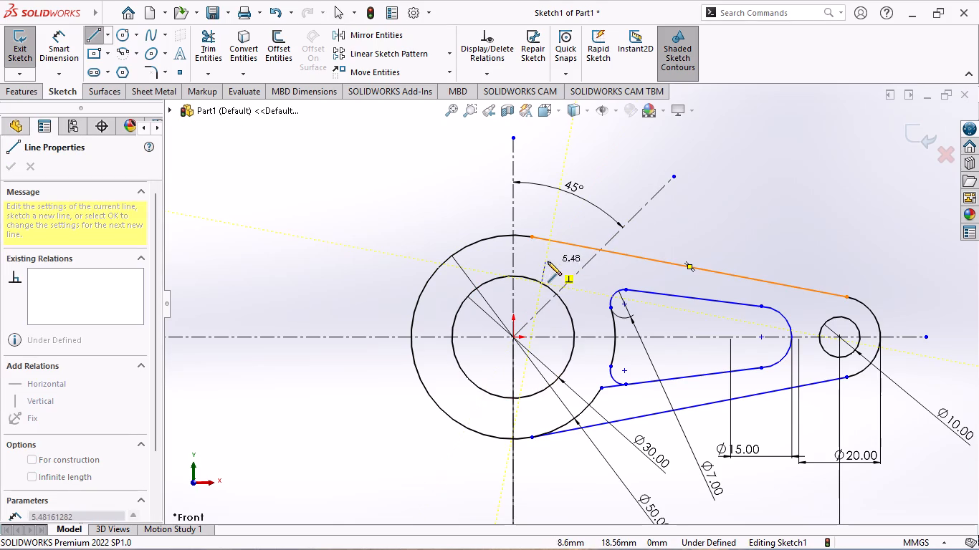
{"action": "left_click", "coordinate": [553, 266]}
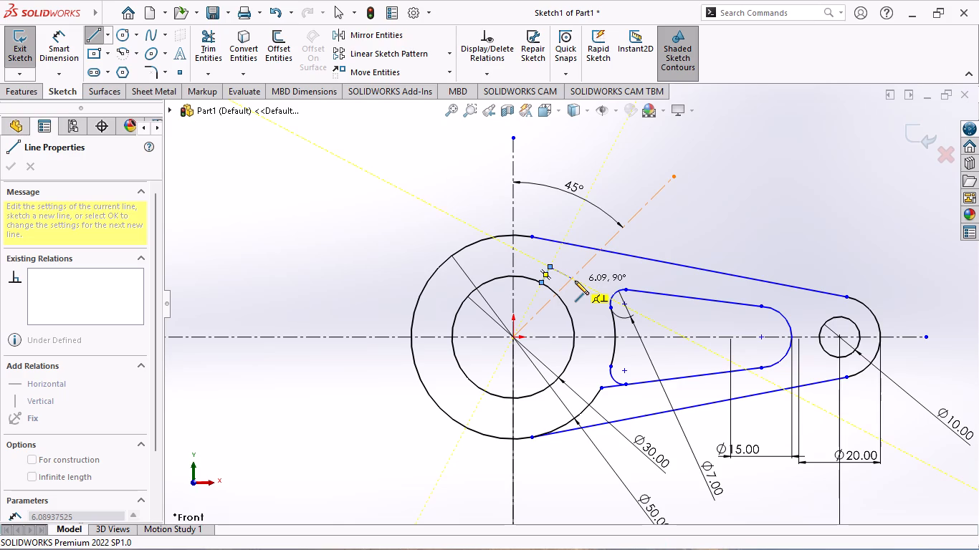
{"action": "left_click", "coordinate": [578, 281]}
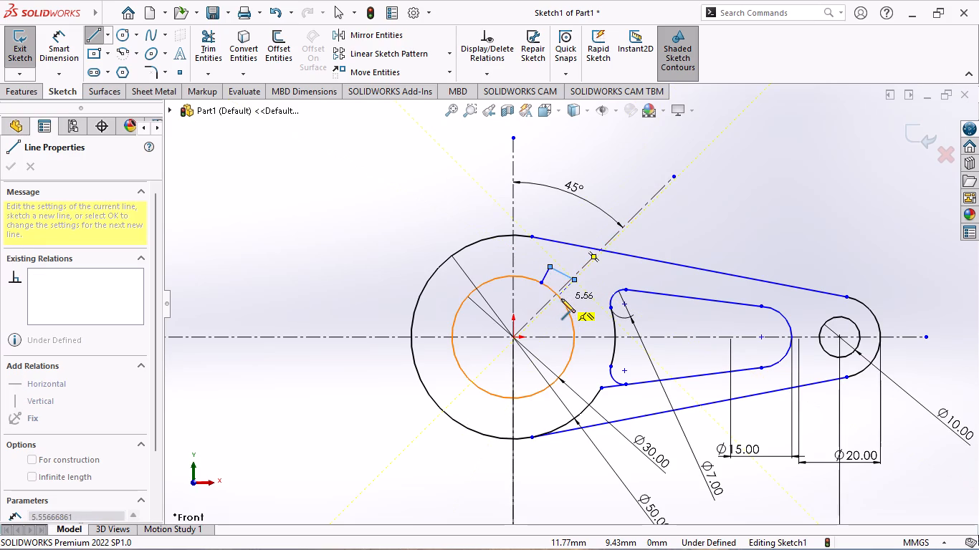
{"action": "left_click", "coordinate": [561, 299]}
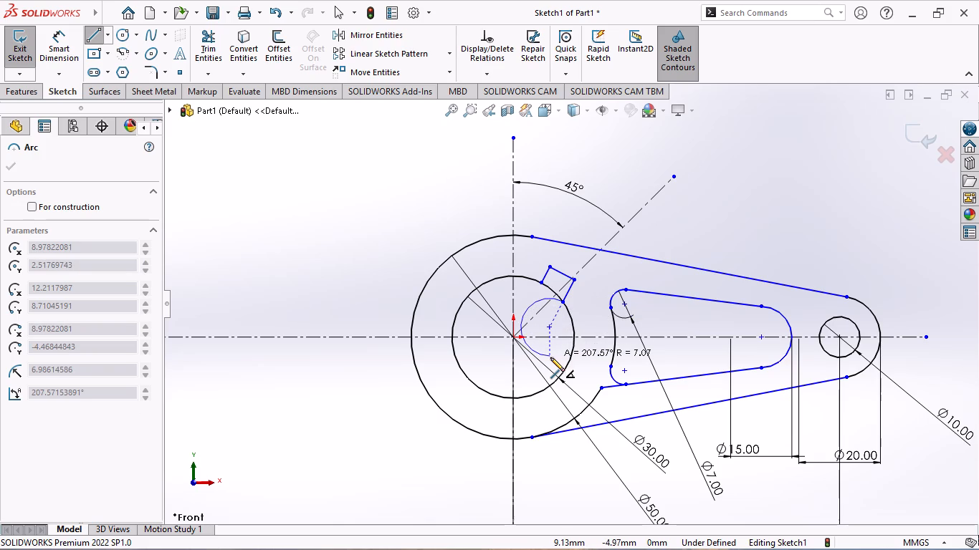
{"action": "key", "text": "Escape"}
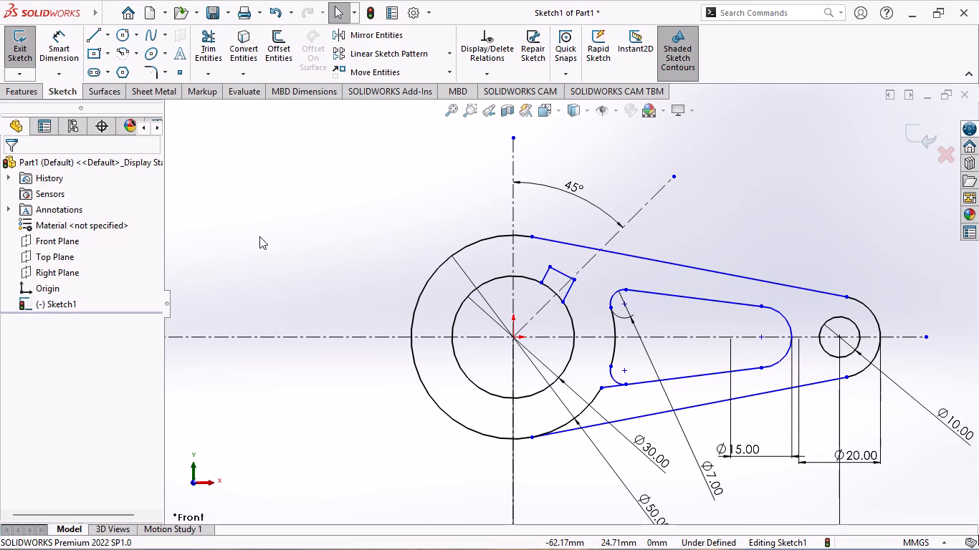
Make the notch's first side line parallel to the 45° slanted centerline.
{"action": "left_click", "coordinate": [546, 277], "text": "ctrl"}
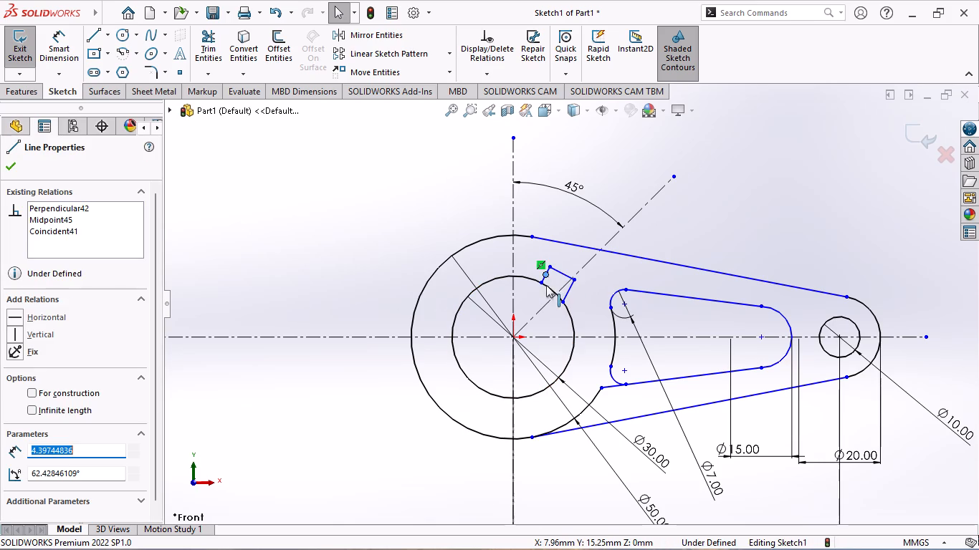
{"action": "key", "text": "Escape"}
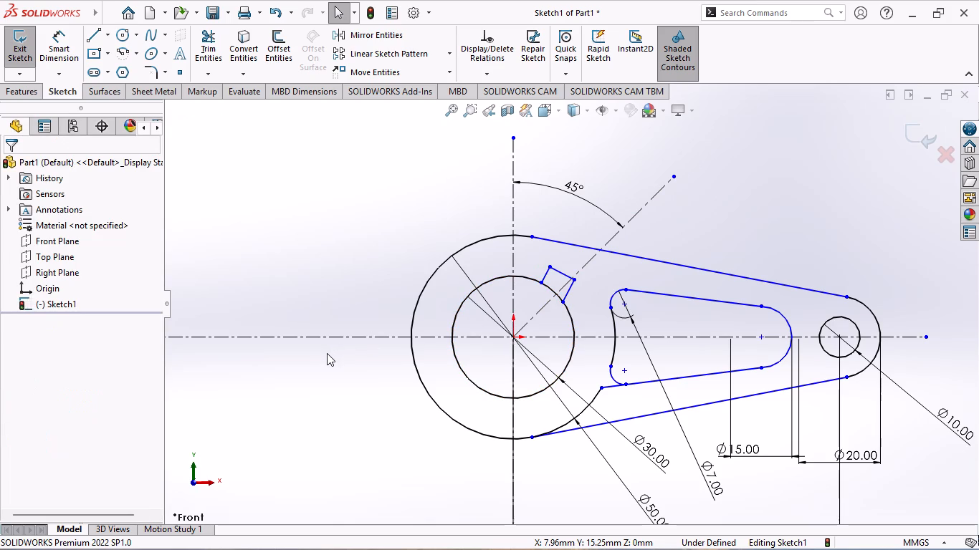
{"action": "left_click", "coordinate": [549, 277], "text": "ctrl"}
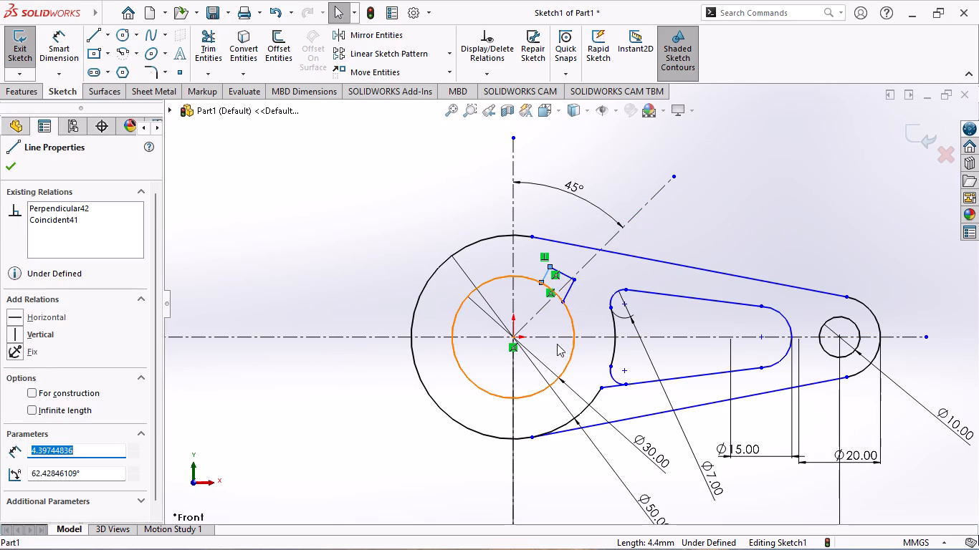
{"action": "left_click", "coordinate": [588, 262]}
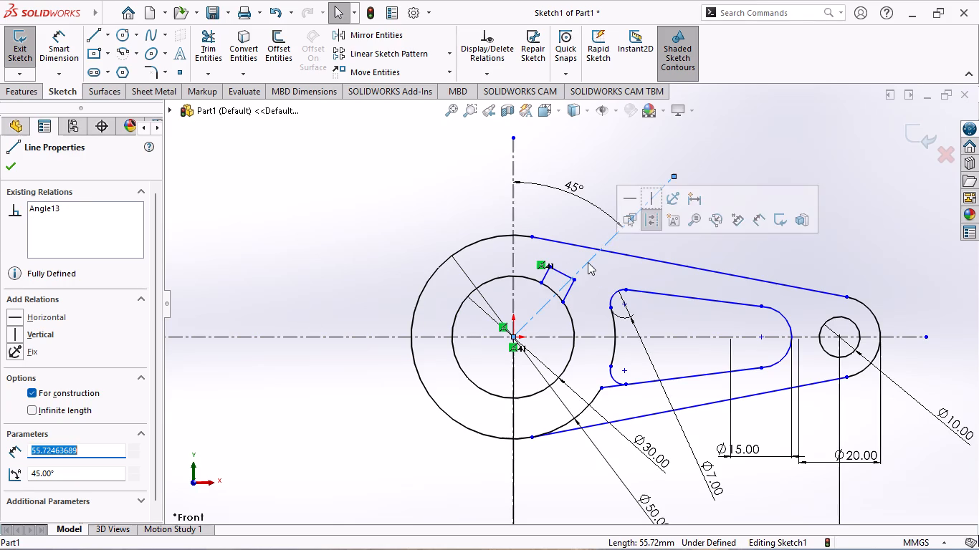
{"action": "left_click", "coordinate": [547, 277], "text": "ctrl"}
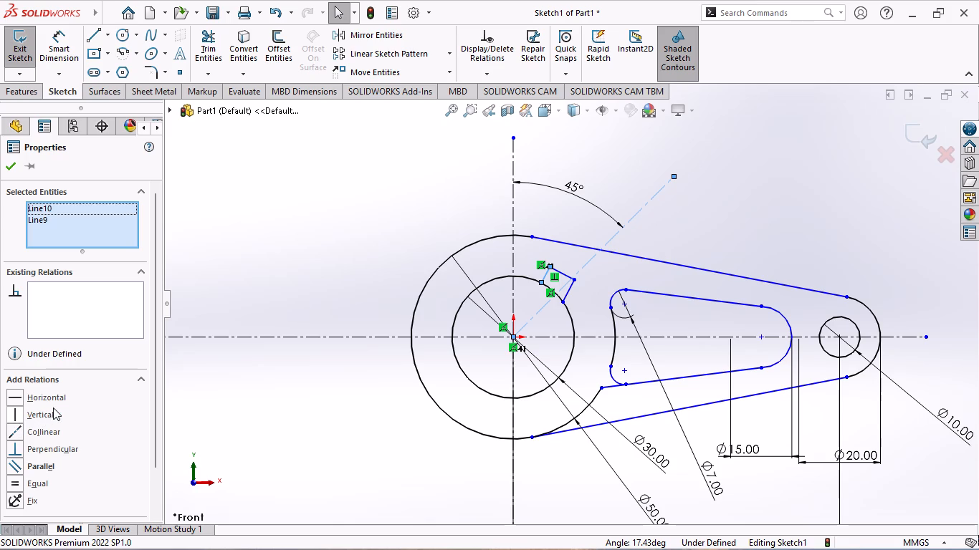
{"action": "left_click", "coordinate": [33, 471]}
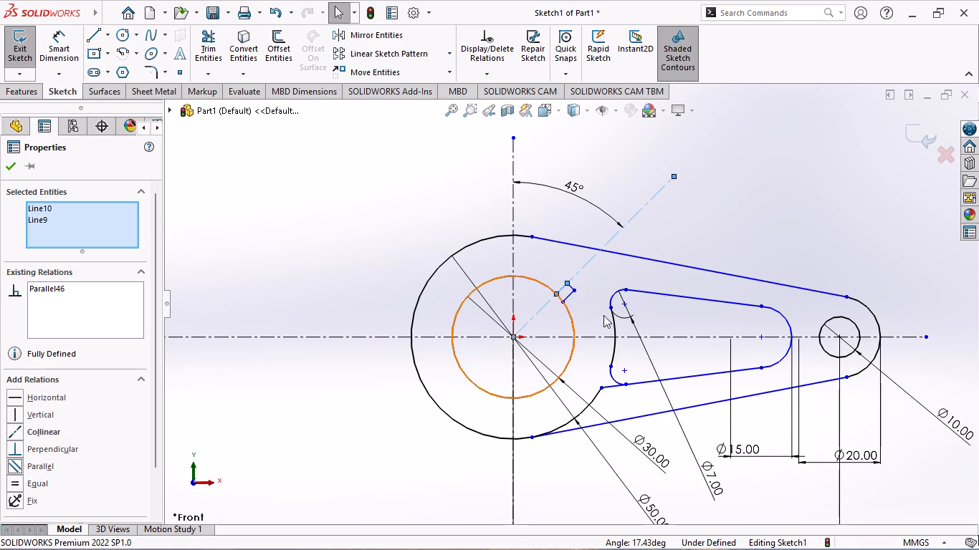
{"action": "scroll", "coordinate": [588, 293], "scroll_direction": "down", "scroll_amount": 4}
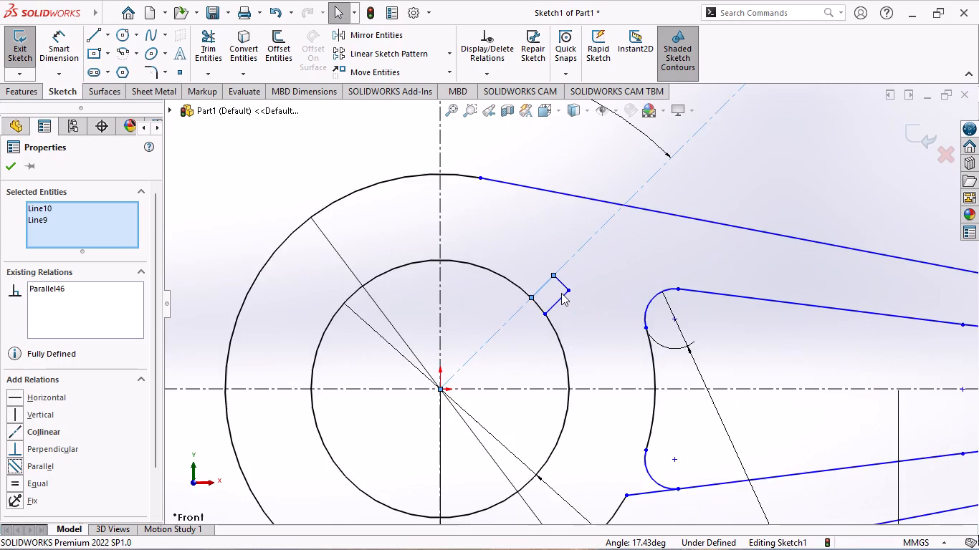
{"action": "scroll", "coordinate": [560, 293], "scroll_direction": "down", "scroll_amount": 2}
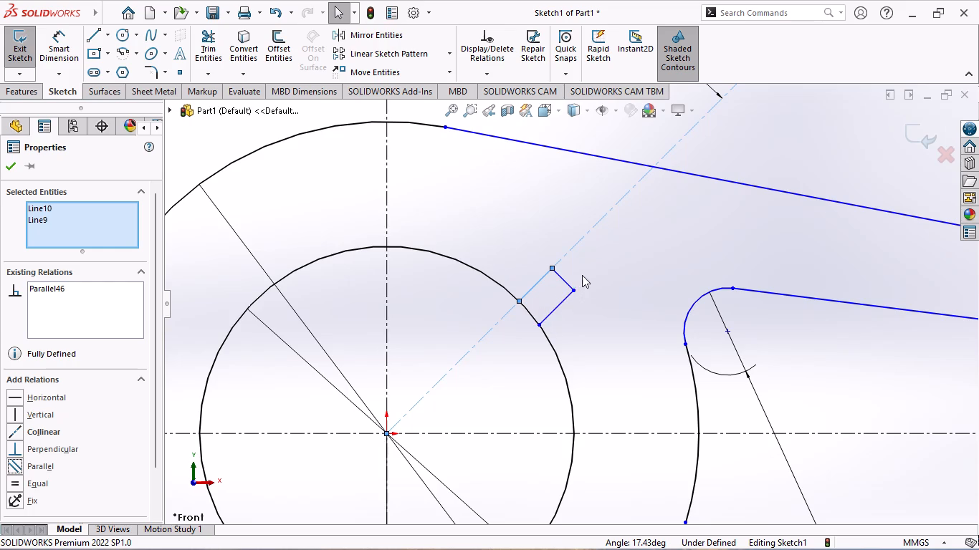
{"action": "scroll", "coordinate": [498, 330], "scroll_direction": "up", "scroll_amount": 2}
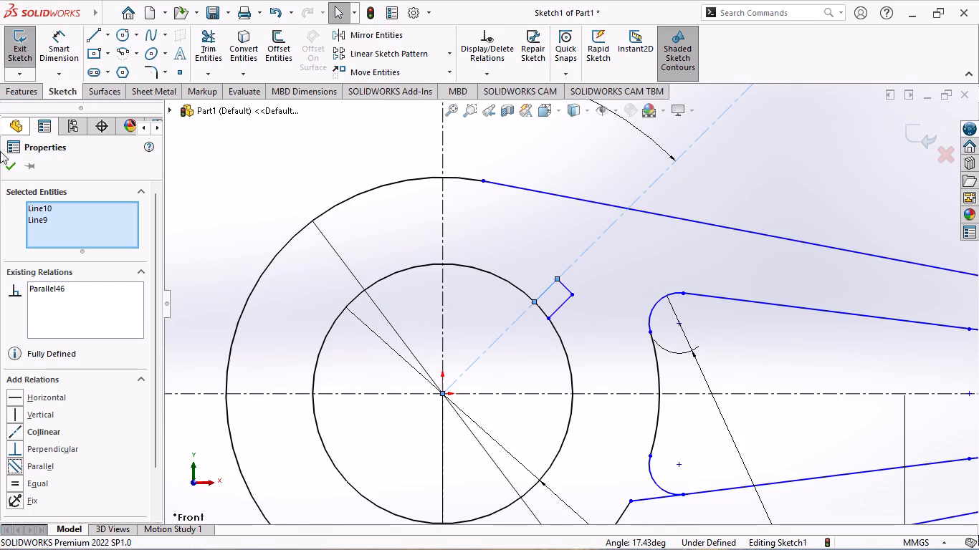
{"action": "left_click", "coordinate": [12, 170]}
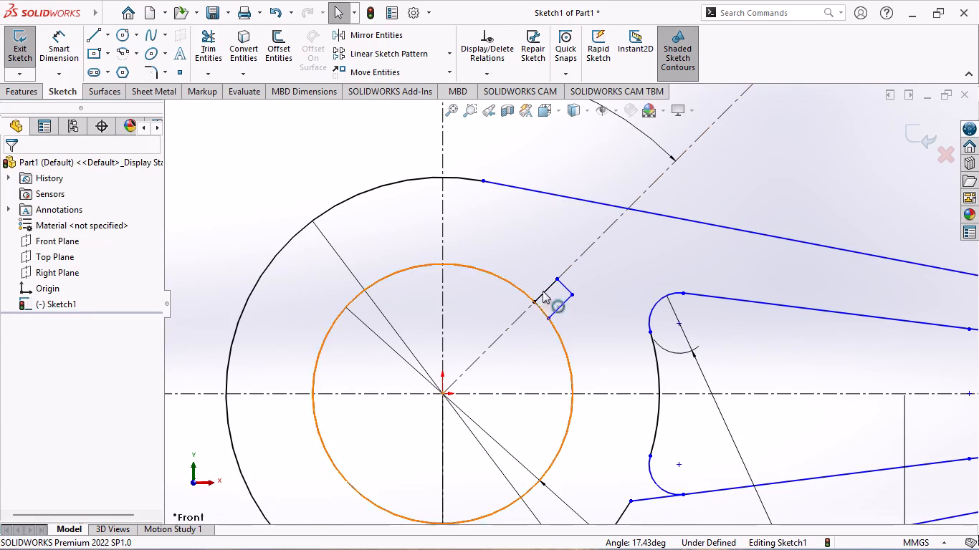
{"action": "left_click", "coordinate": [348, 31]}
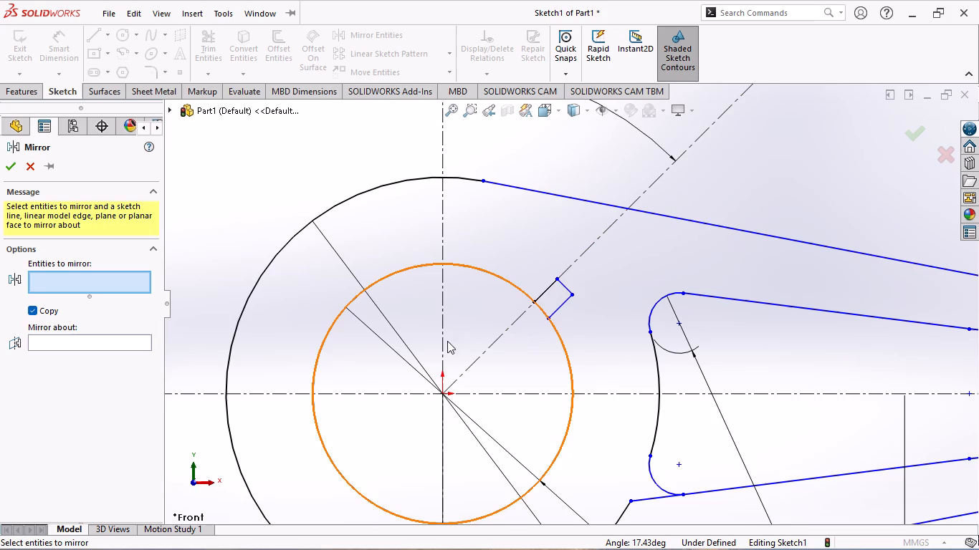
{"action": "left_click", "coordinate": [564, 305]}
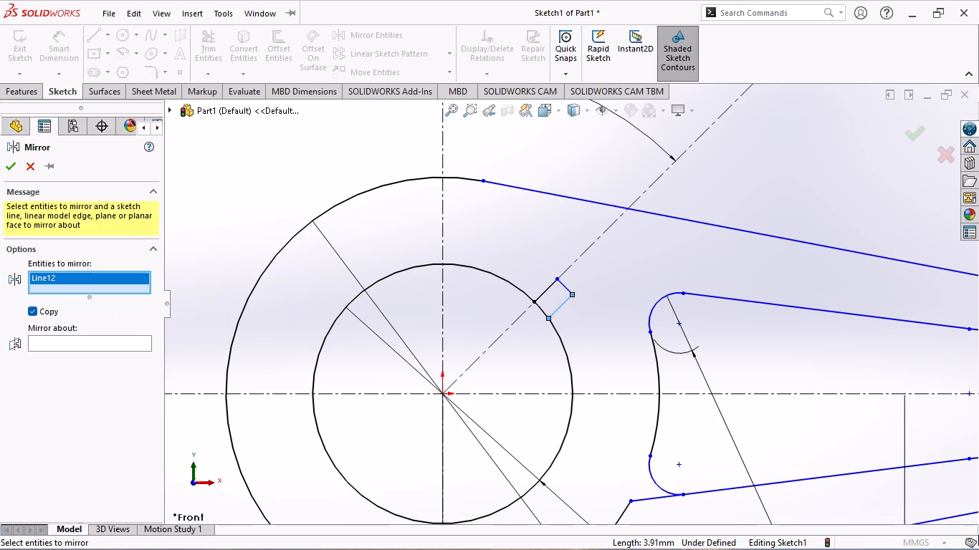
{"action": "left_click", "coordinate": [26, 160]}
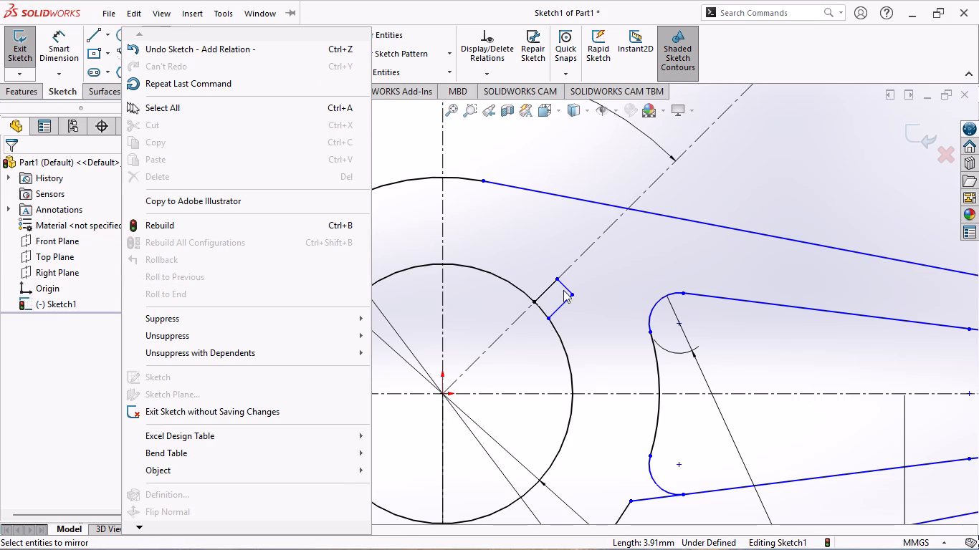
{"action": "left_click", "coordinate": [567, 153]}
Dimension the notch's side line farther from the slanted centerline as 5 mm long.
{"action": "left_click", "coordinate": [65, 57]}
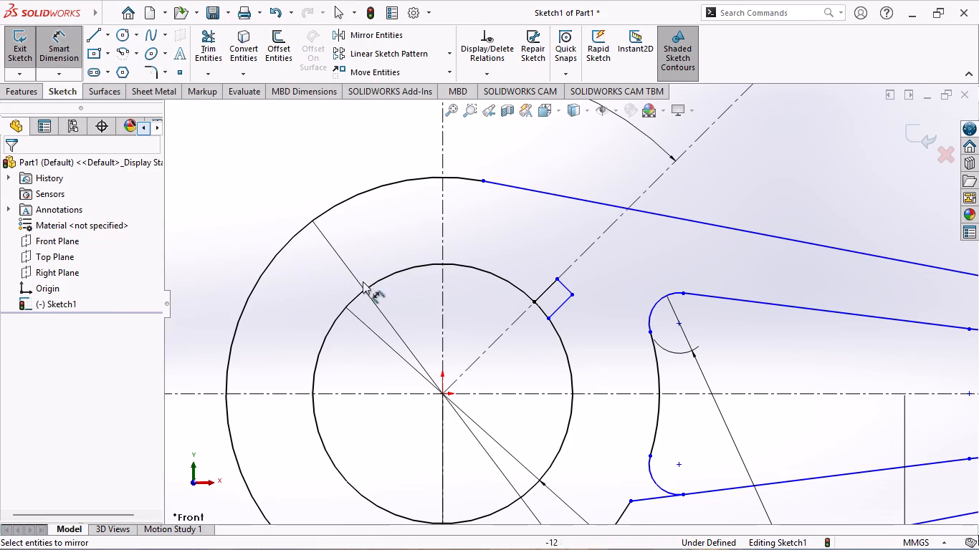
{"action": "left_click", "coordinate": [559, 312]}
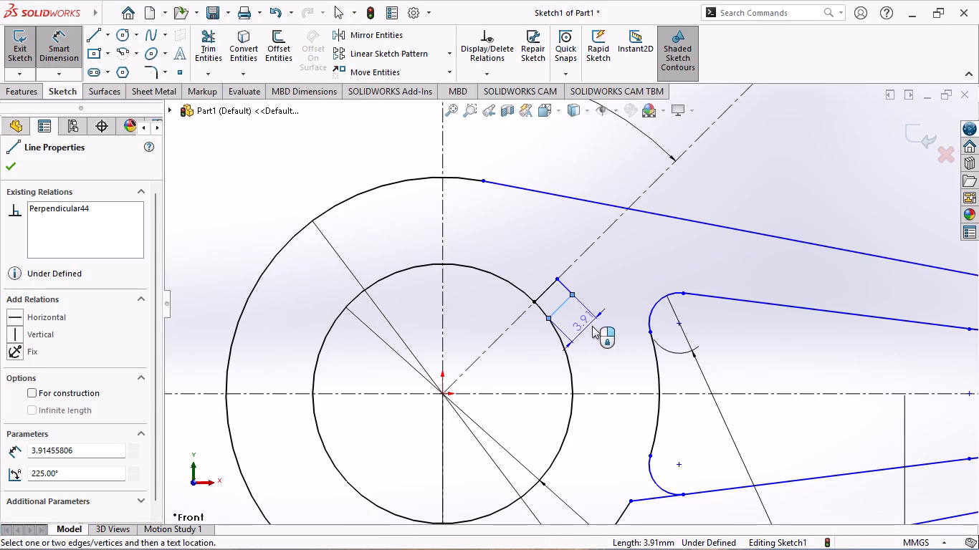
{"action": "left_click", "coordinate": [605, 345]}
{"action": "key", "text": "5"}
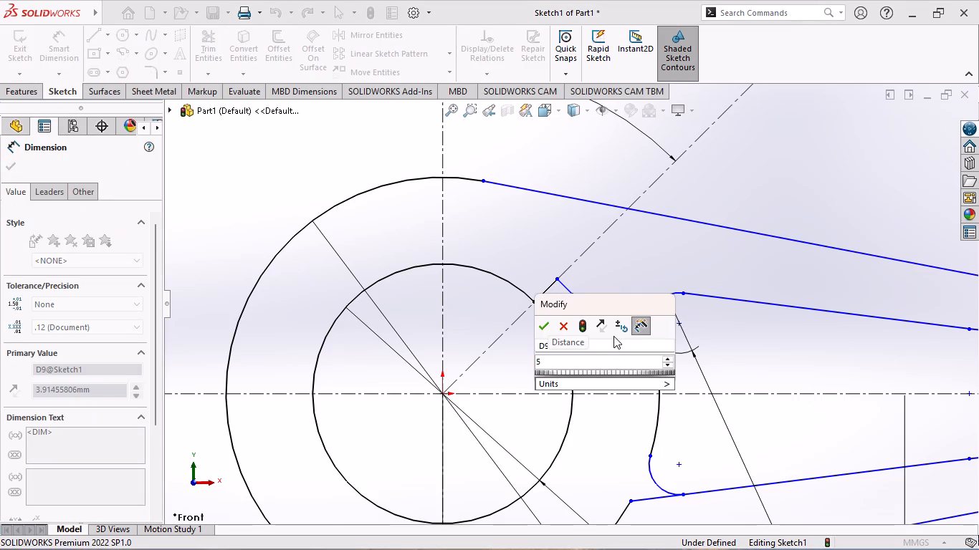
{"action": "key", "text": "Return"}
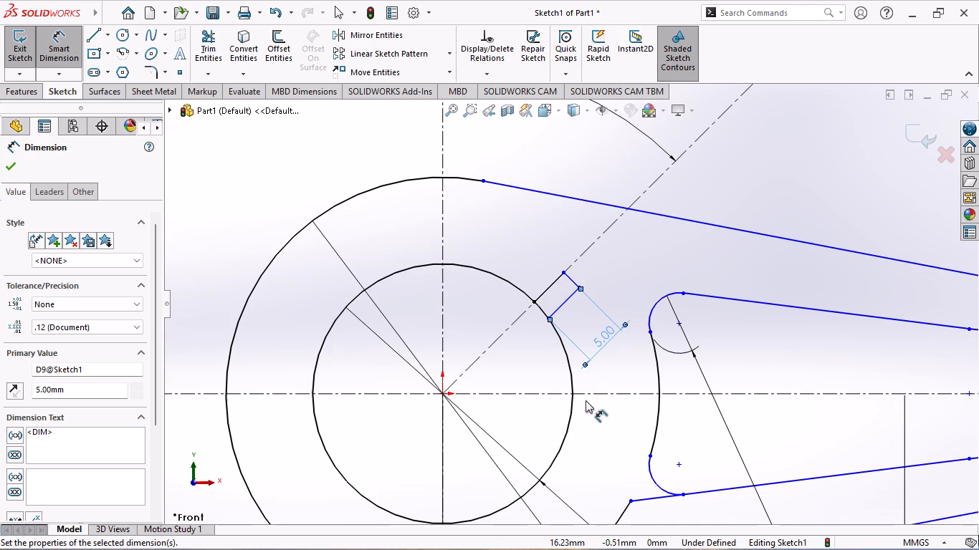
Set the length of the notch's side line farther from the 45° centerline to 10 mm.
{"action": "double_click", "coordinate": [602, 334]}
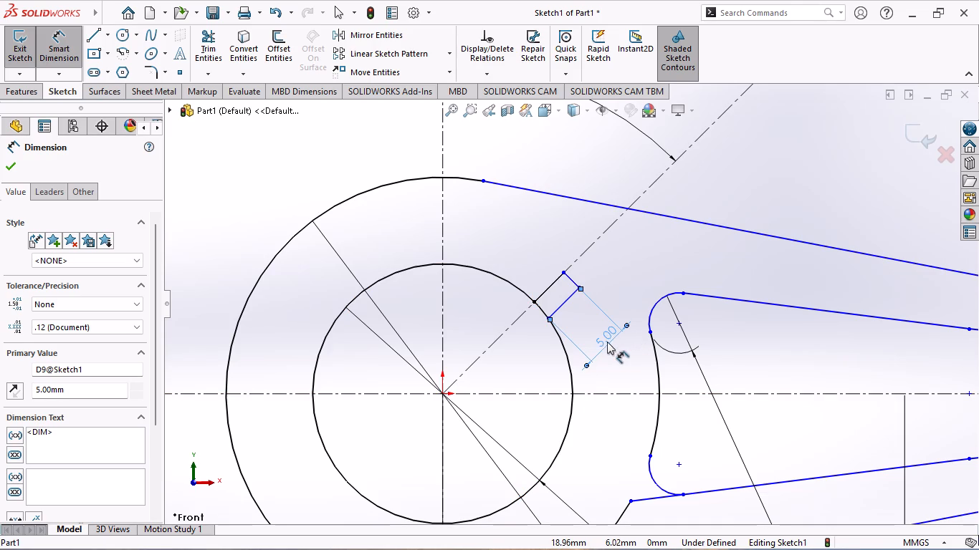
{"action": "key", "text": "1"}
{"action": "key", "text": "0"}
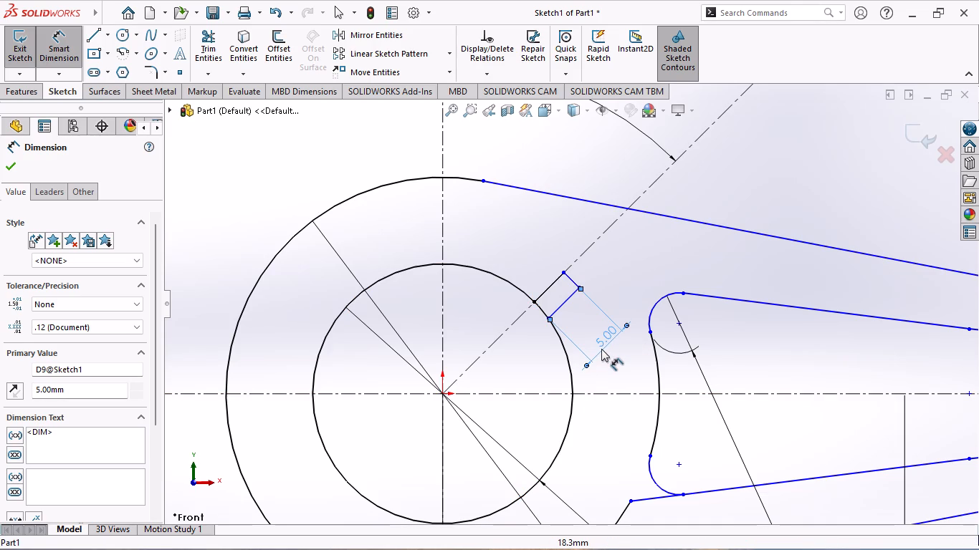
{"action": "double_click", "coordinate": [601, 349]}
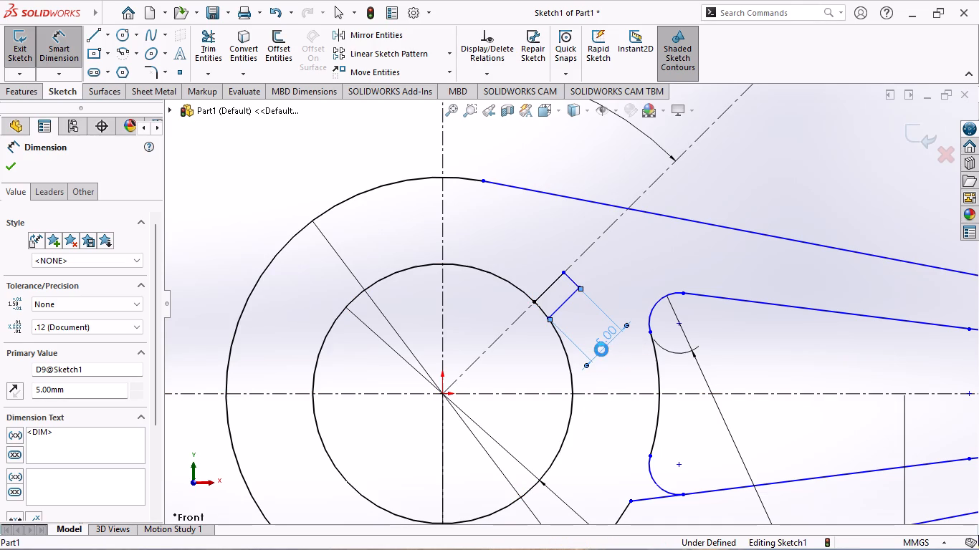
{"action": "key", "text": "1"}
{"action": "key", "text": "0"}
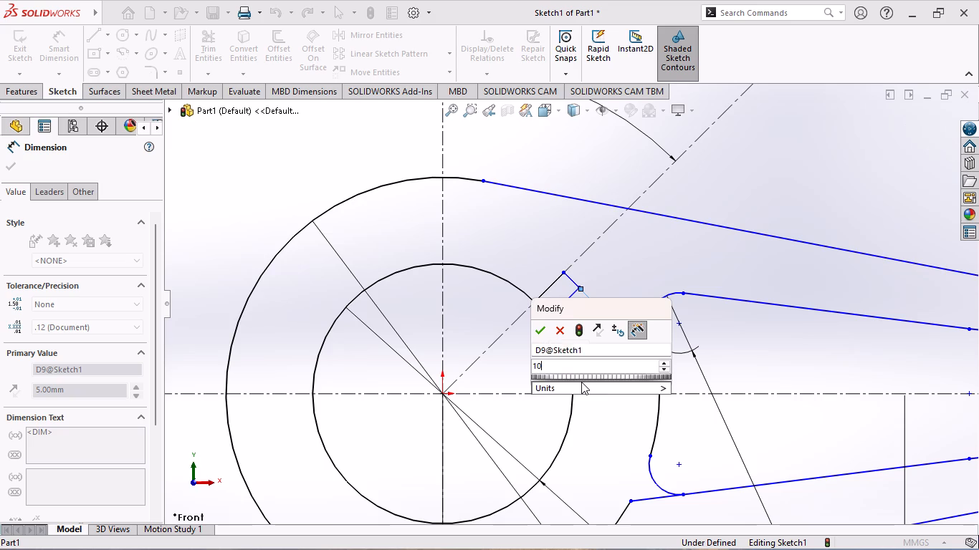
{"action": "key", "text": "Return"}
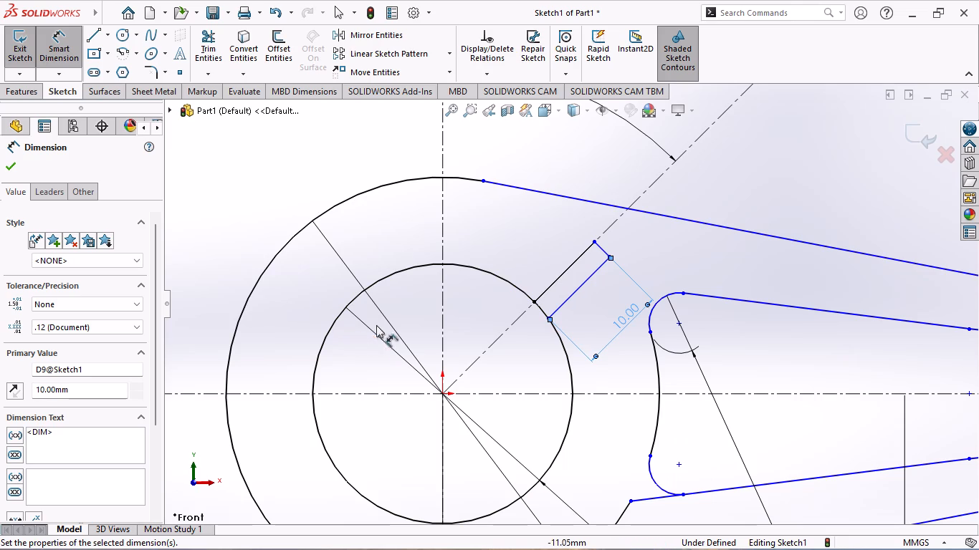
Set the length of the notch's side line farther from the 45° centerline to 5 mm.
{"action": "scroll", "coordinate": [457, 381], "scroll_direction": "up", "scroll_amount": 2}
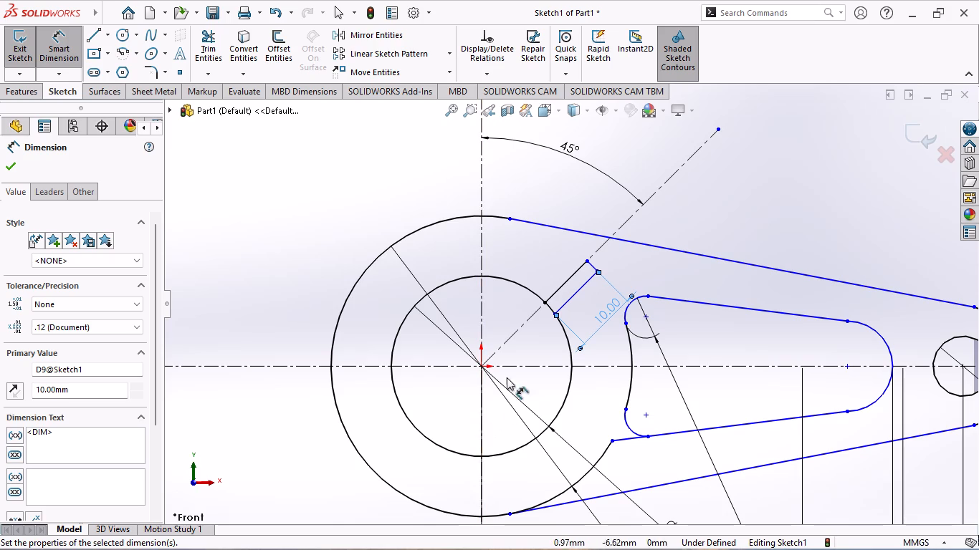
{"action": "double_click", "coordinate": [601, 315]}
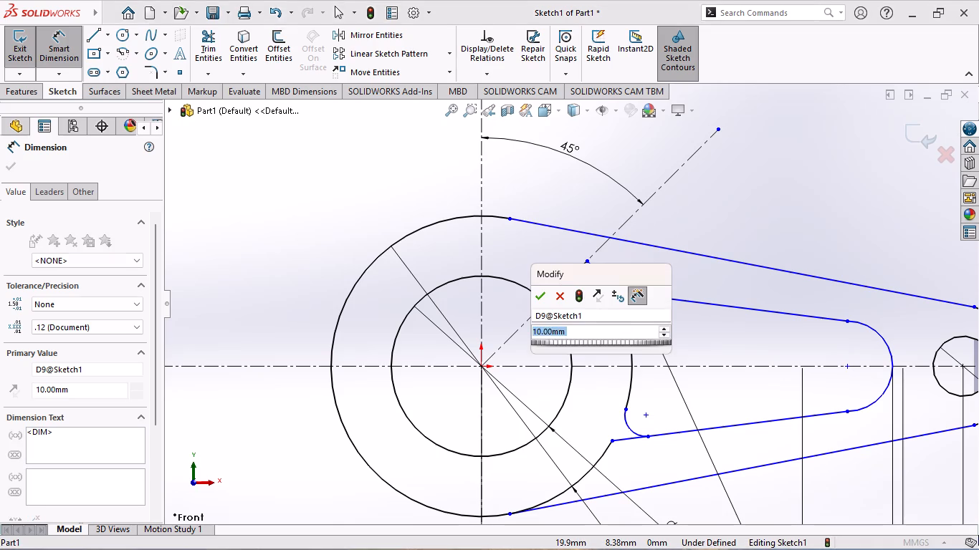
{"action": "key", "text": "5"}
{"action": "key", "text": "Return"}
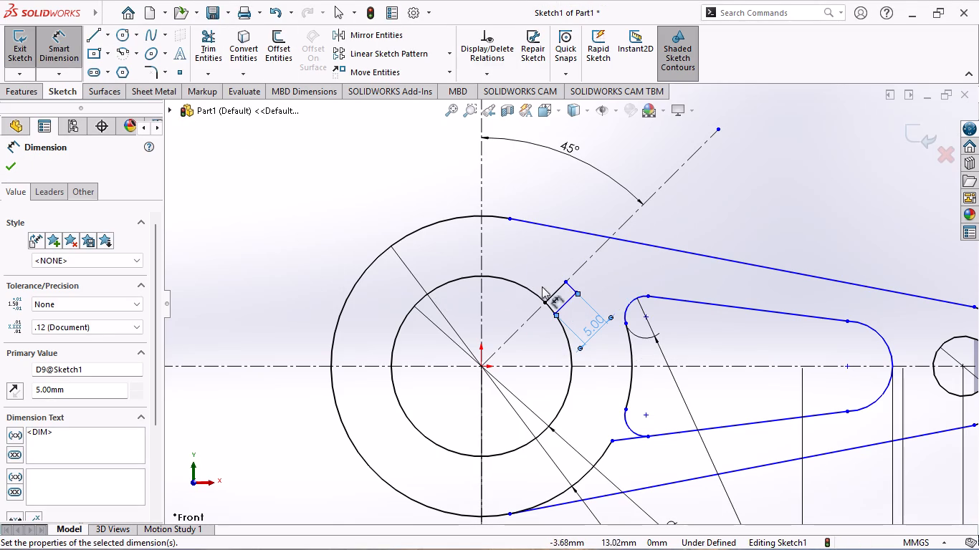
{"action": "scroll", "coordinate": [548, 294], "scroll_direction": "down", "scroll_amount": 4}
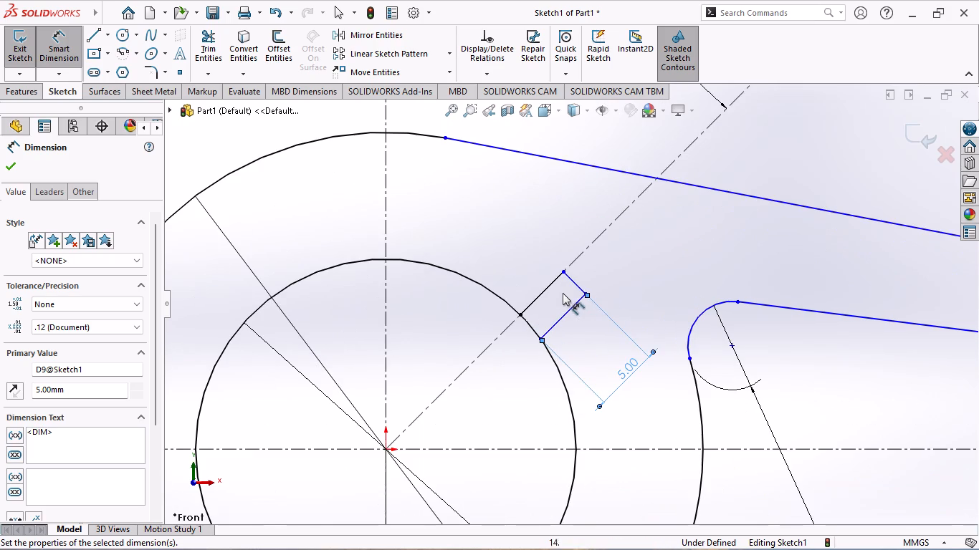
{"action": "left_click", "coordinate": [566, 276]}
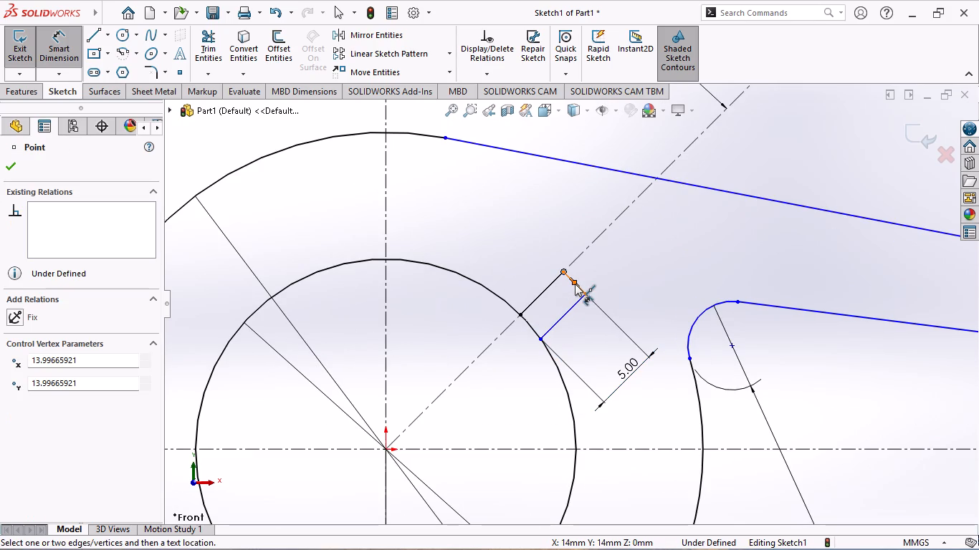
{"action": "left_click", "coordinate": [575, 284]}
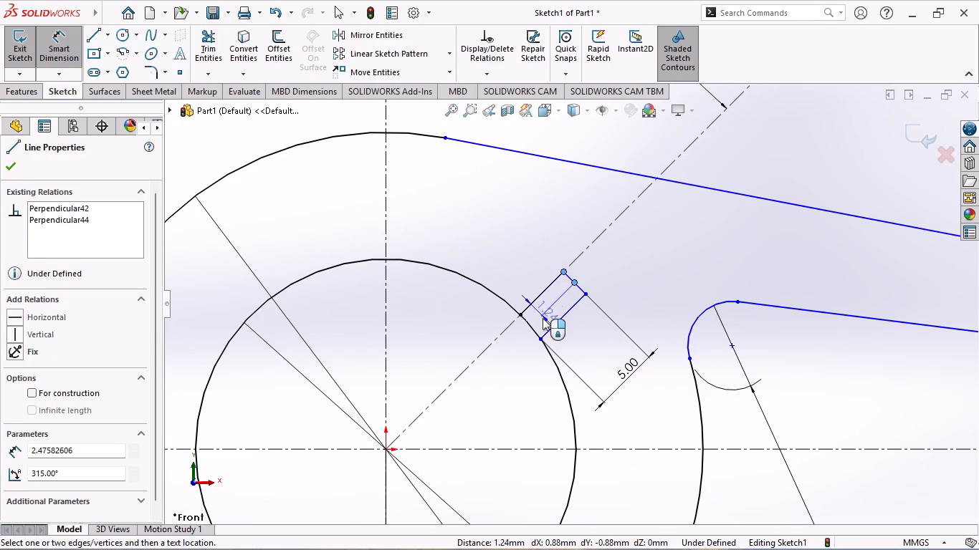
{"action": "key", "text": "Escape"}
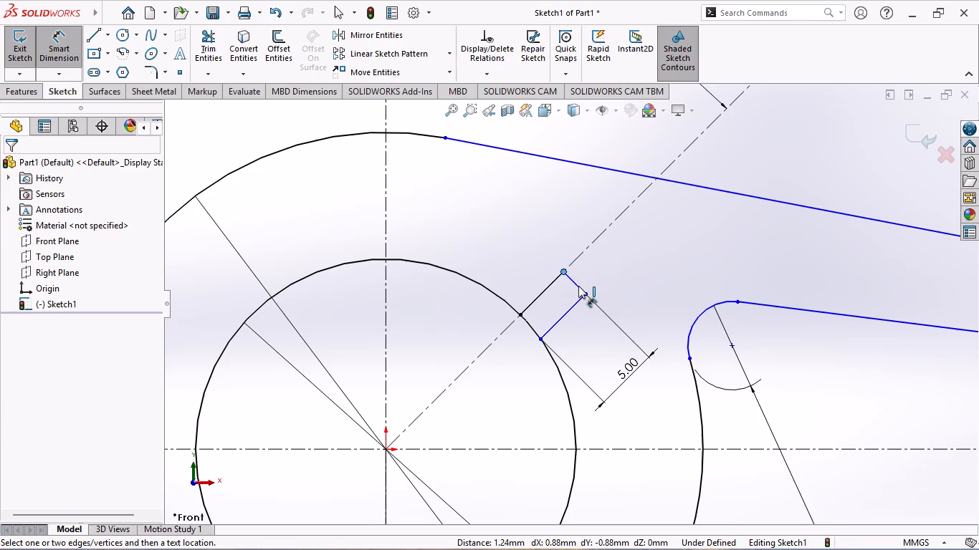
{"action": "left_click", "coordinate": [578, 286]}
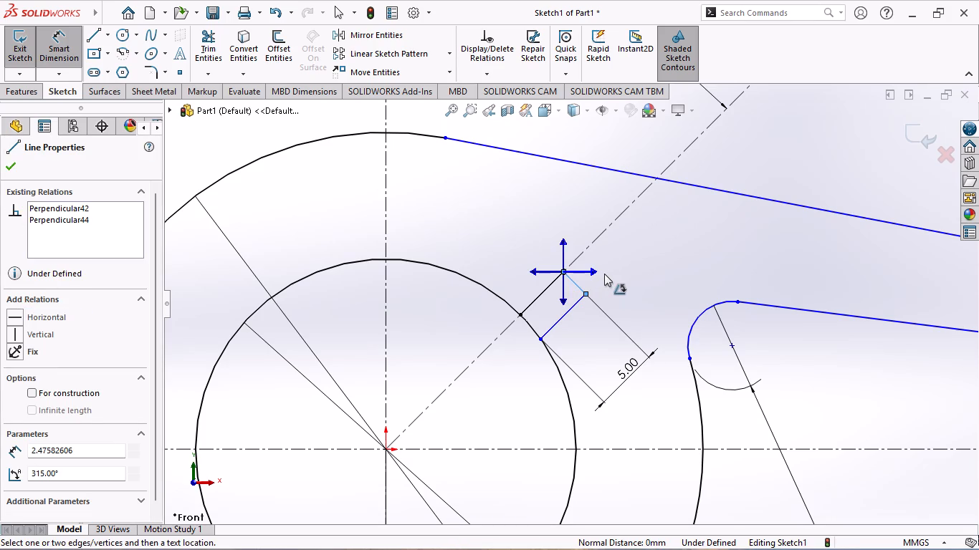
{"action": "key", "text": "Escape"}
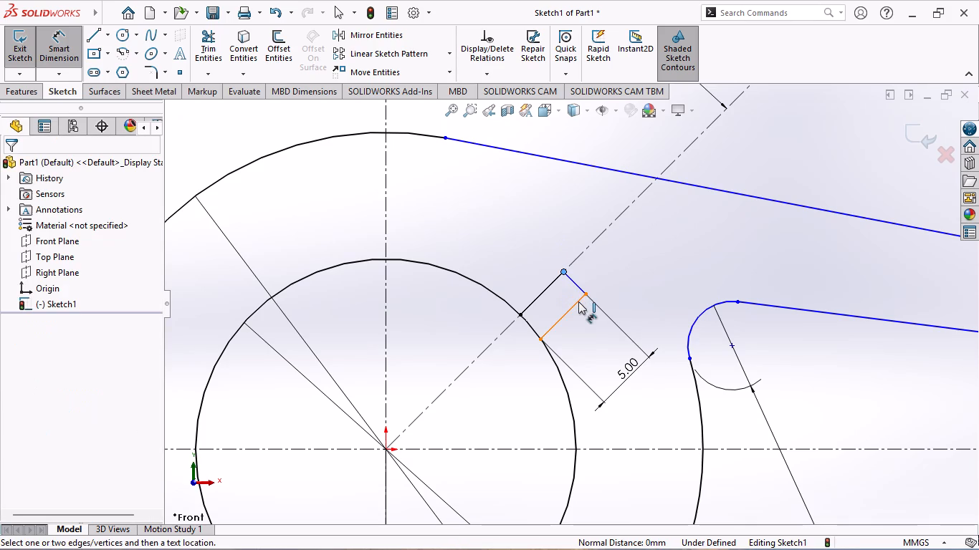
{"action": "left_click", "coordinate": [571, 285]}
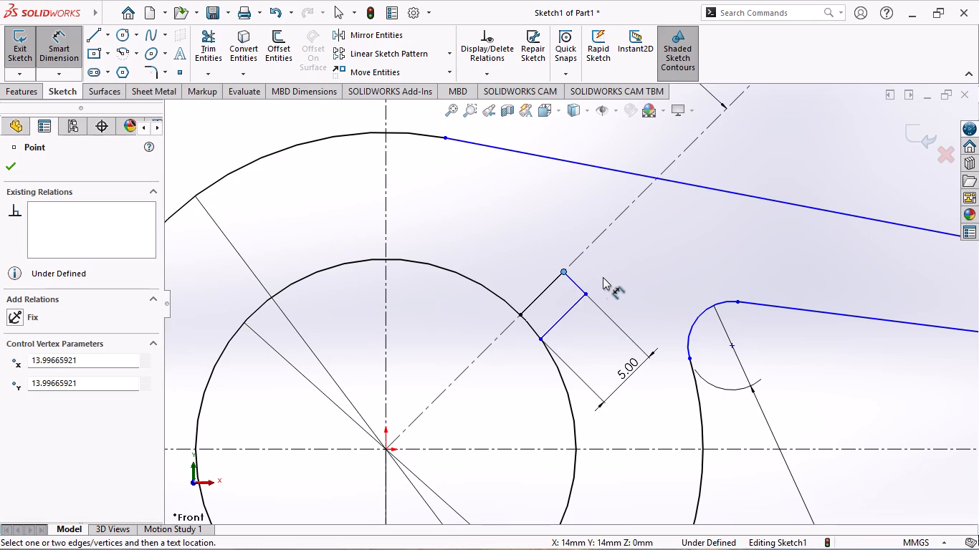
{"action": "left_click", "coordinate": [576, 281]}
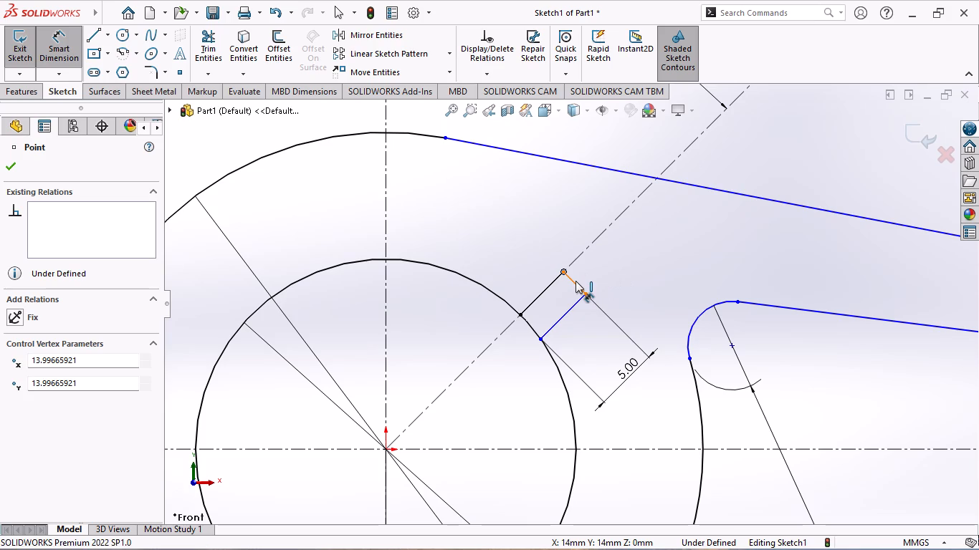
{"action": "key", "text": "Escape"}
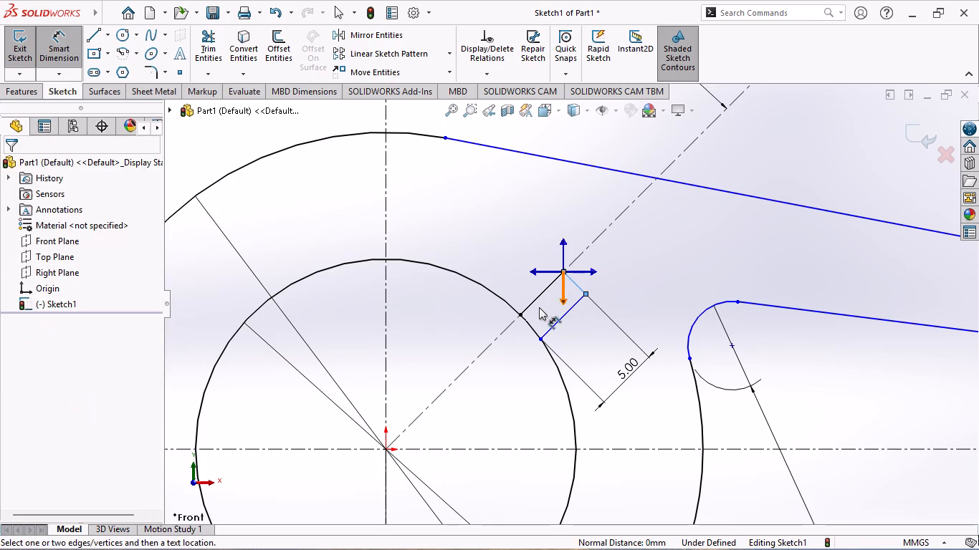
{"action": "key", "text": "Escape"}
Dimension the notch's outer end line, perpendicular to the 45° centerline, as 5 mm long.
{"action": "left_click", "coordinate": [59, 37]}
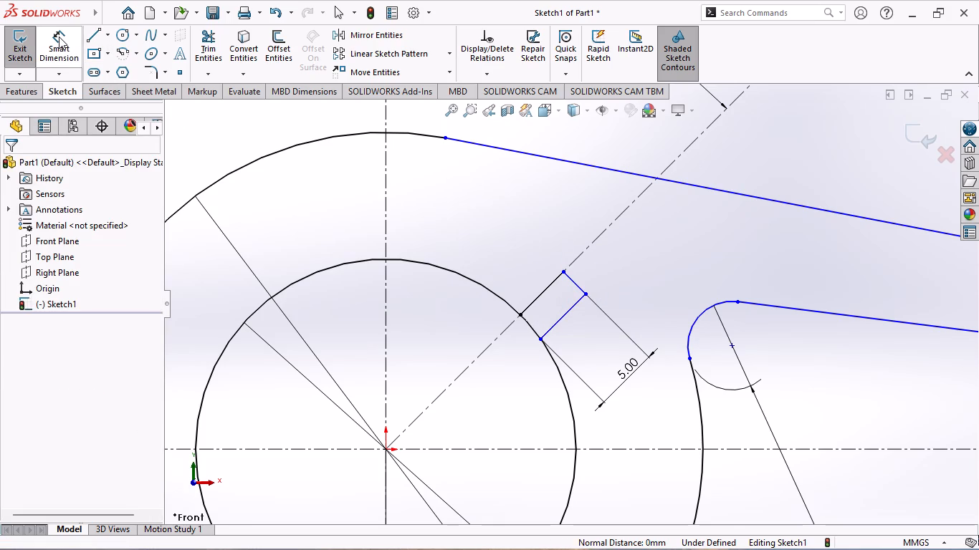
{"action": "left_click", "coordinate": [59, 37]}
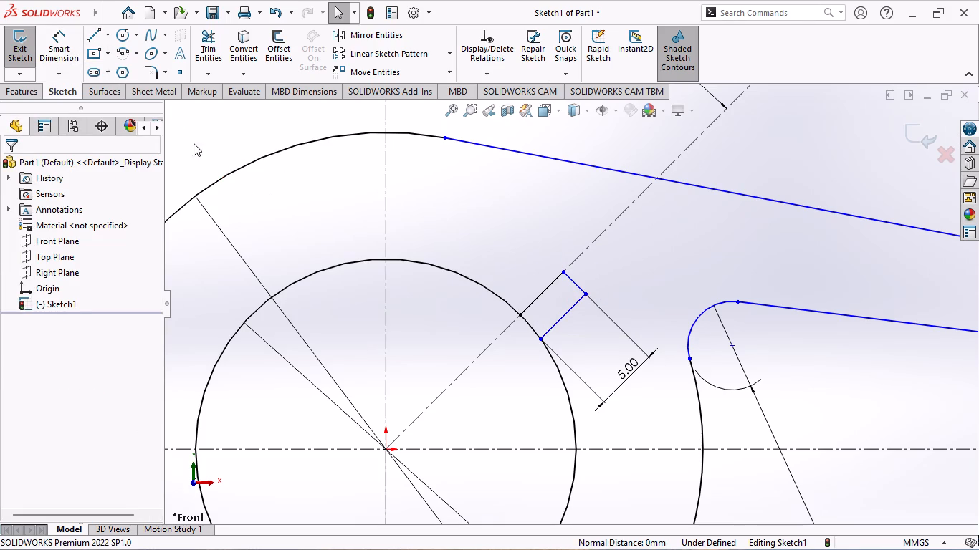
{"action": "left_click", "coordinate": [67, 44]}
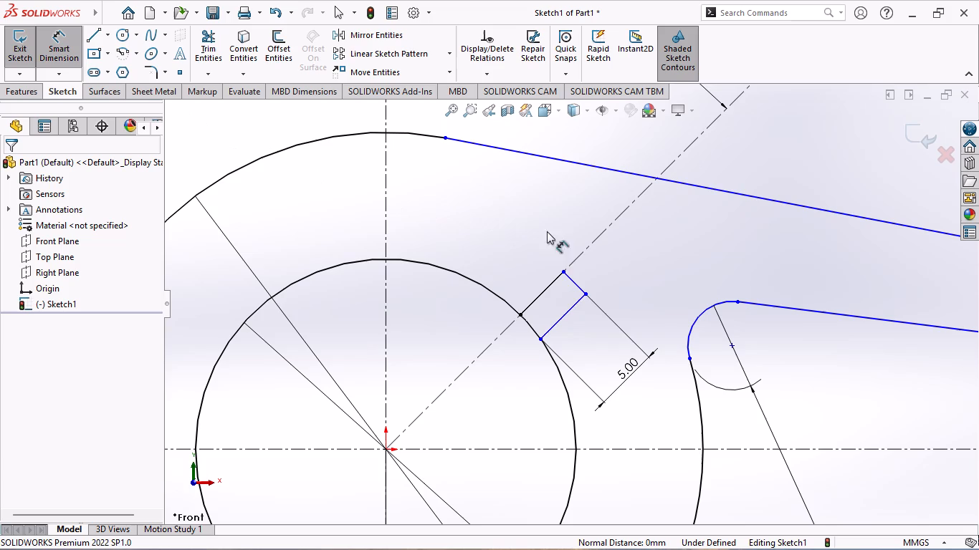
{"action": "left_click", "coordinate": [570, 281]}
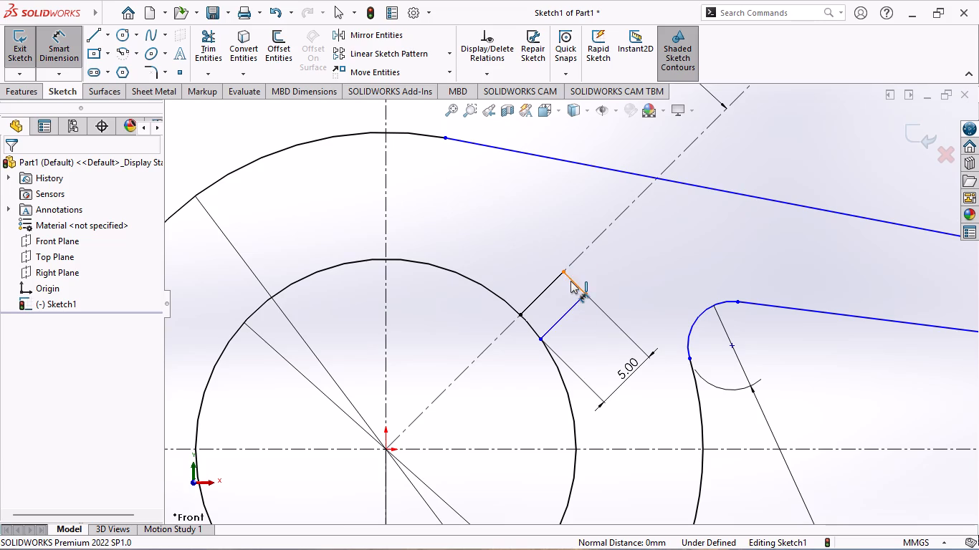
{"action": "left_click", "coordinate": [618, 258]}
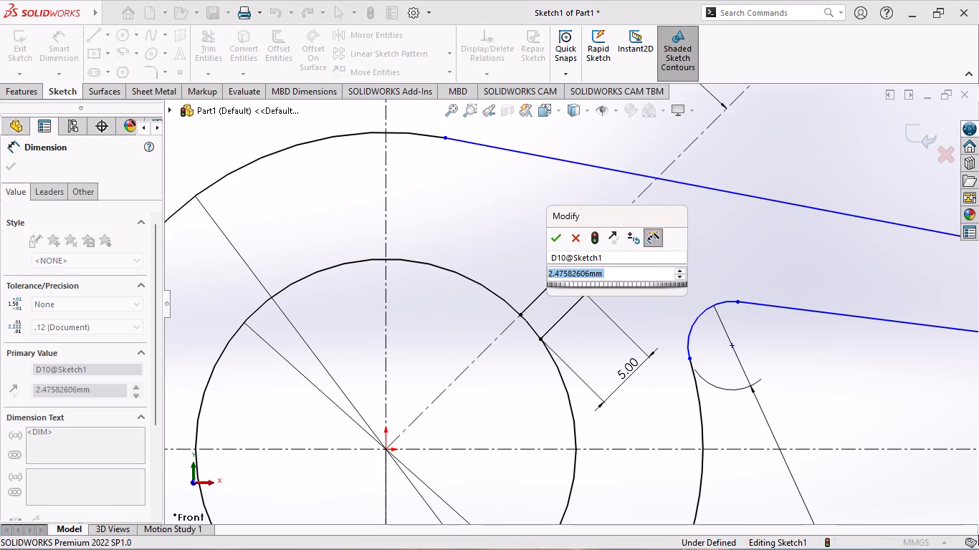
{"action": "key", "text": "5"}
{"action": "key", "text": "Return"}
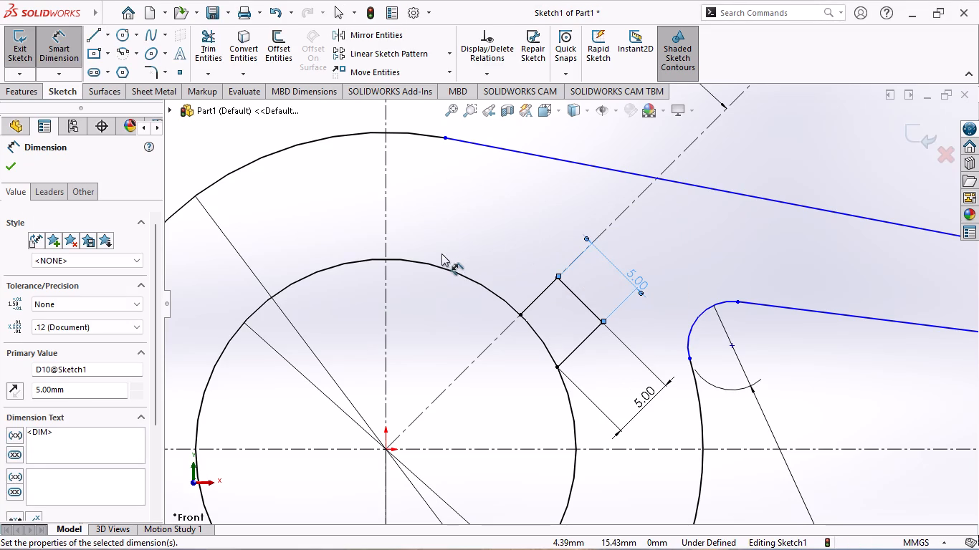
{"action": "left_click", "coordinate": [2, 163]}
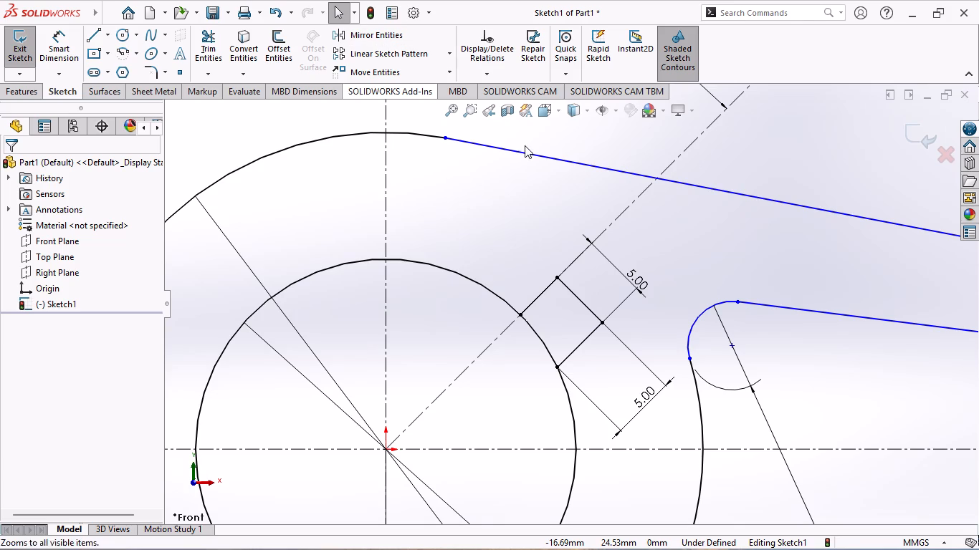
Delete the notch's side line that lies on the 45° slanted centerline.
{"action": "left_click", "coordinate": [538, 301]}
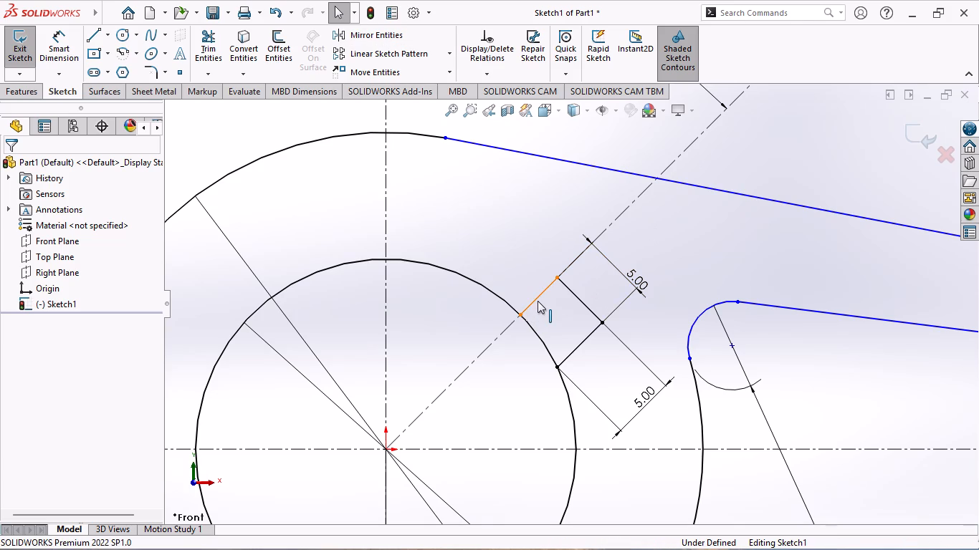
{"action": "key", "text": "Delete"}
{"action": "key", "text": "BackSpace"}
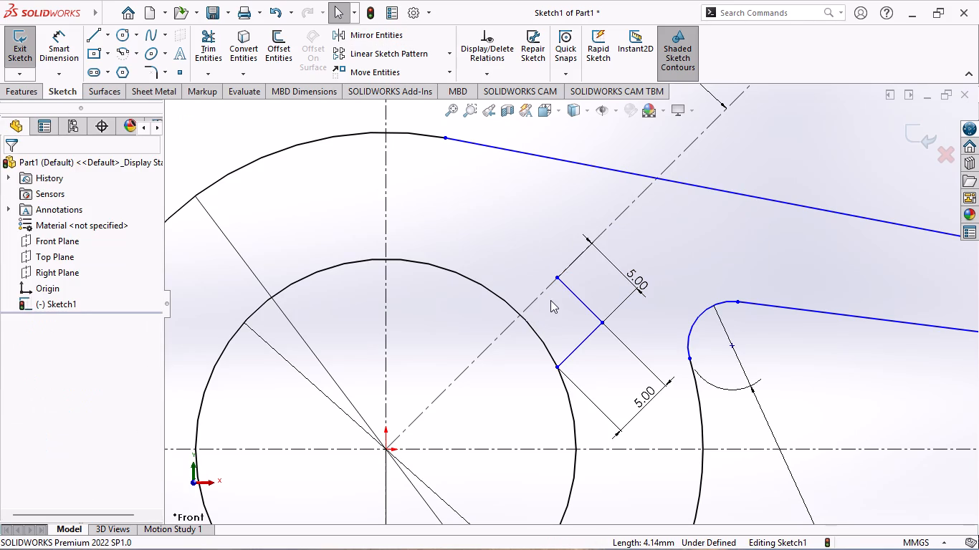
Mirror the notch's two remaining lines, the side line and the outer end line, about the 45° slanted centerline.
{"action": "left_click", "coordinate": [381, 30]}
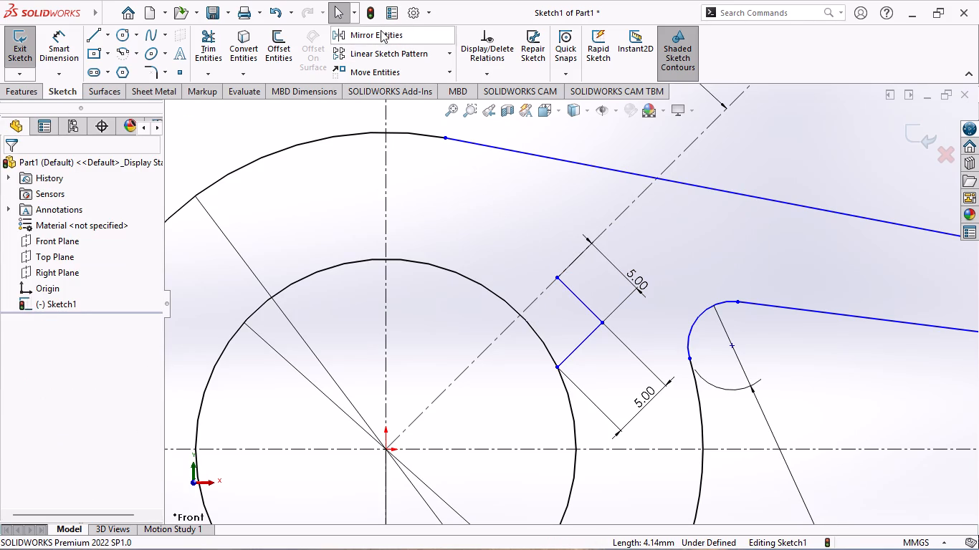
{"action": "left_click", "coordinate": [572, 354]}
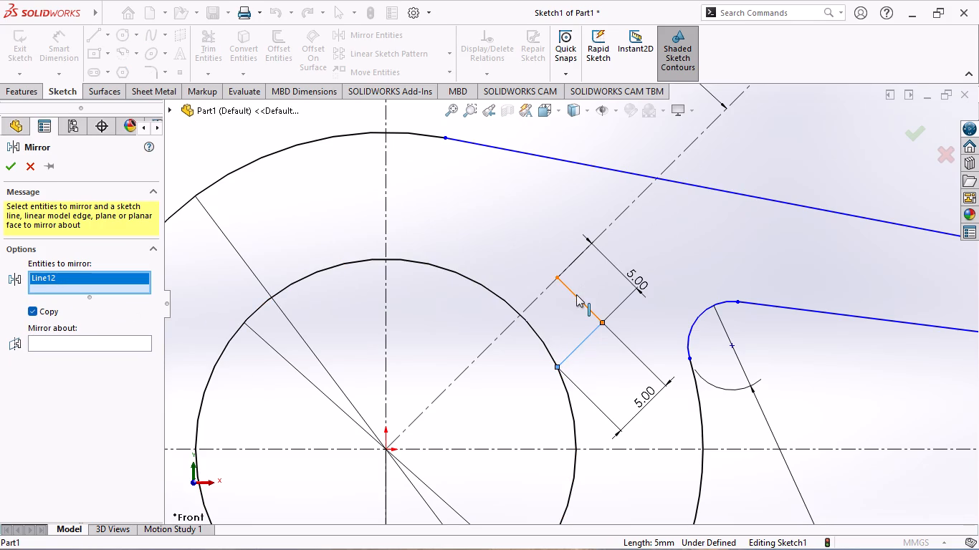
{"action": "left_click", "coordinate": [576, 294]}
{"action": "left_click", "coordinate": [102, 354]}
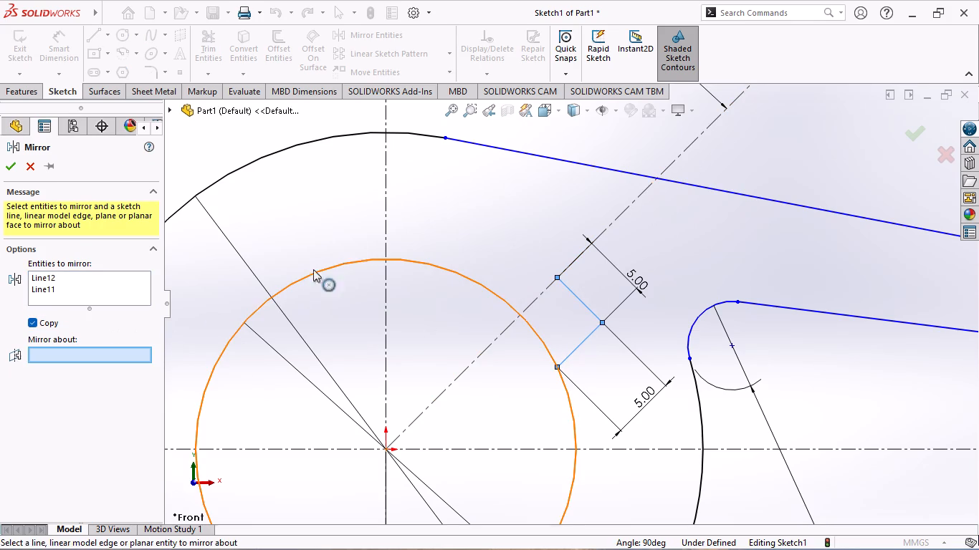
{"action": "left_click", "coordinate": [608, 231]}
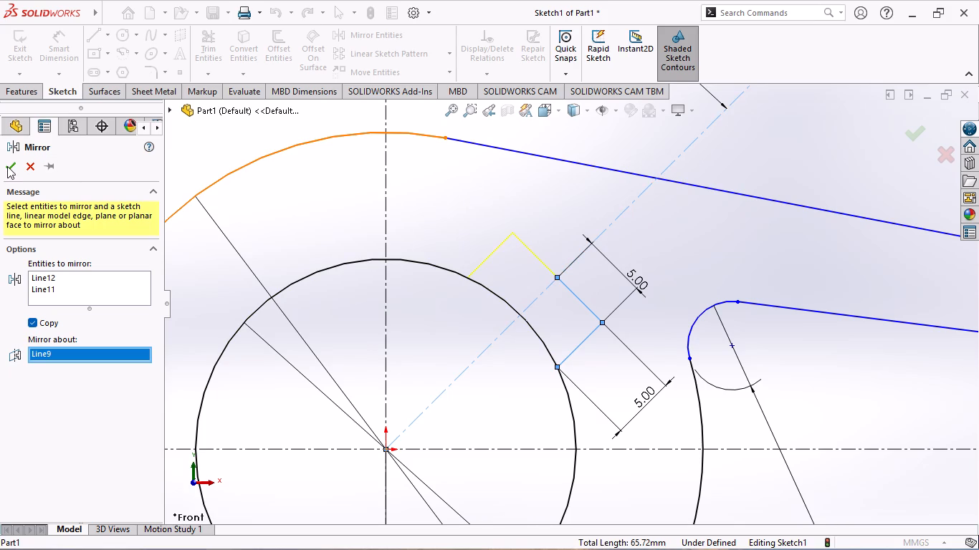
{"action": "left_click", "coordinate": [7, 166]}
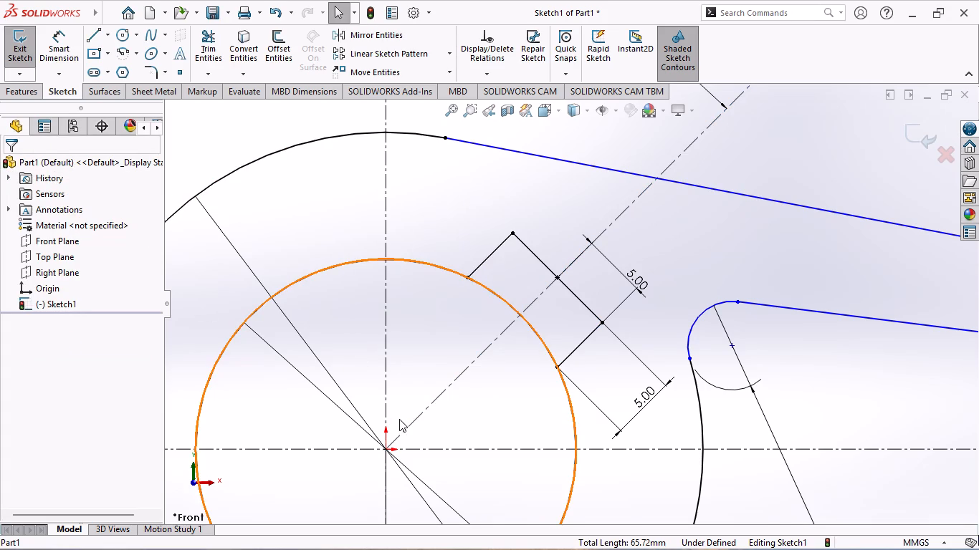
Trim away both arc segments of the 30 mm circle that span the notch opening between its two side lines.
{"action": "scroll", "coordinate": [399, 419], "scroll_direction": "up", "scroll_amount": 3}
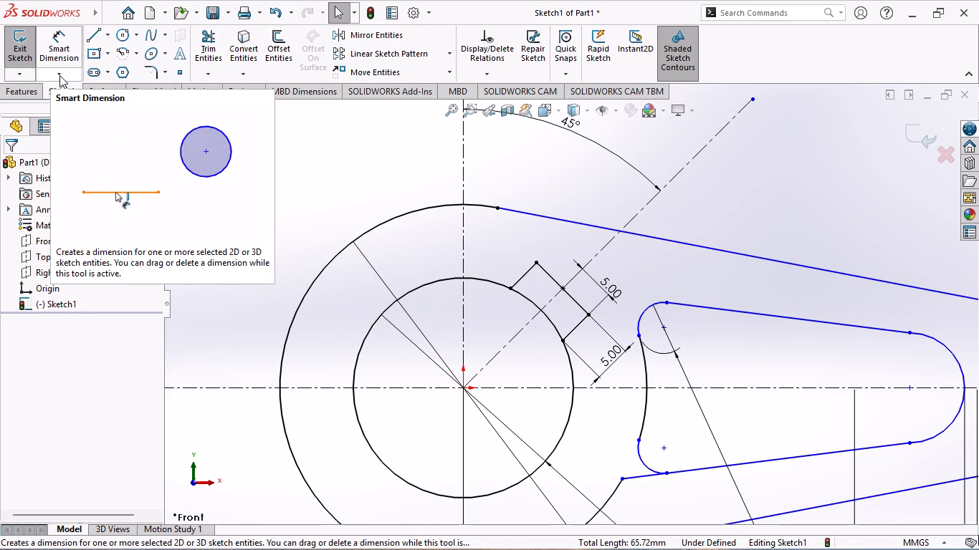
{"action": "left_click", "coordinate": [196, 47]}
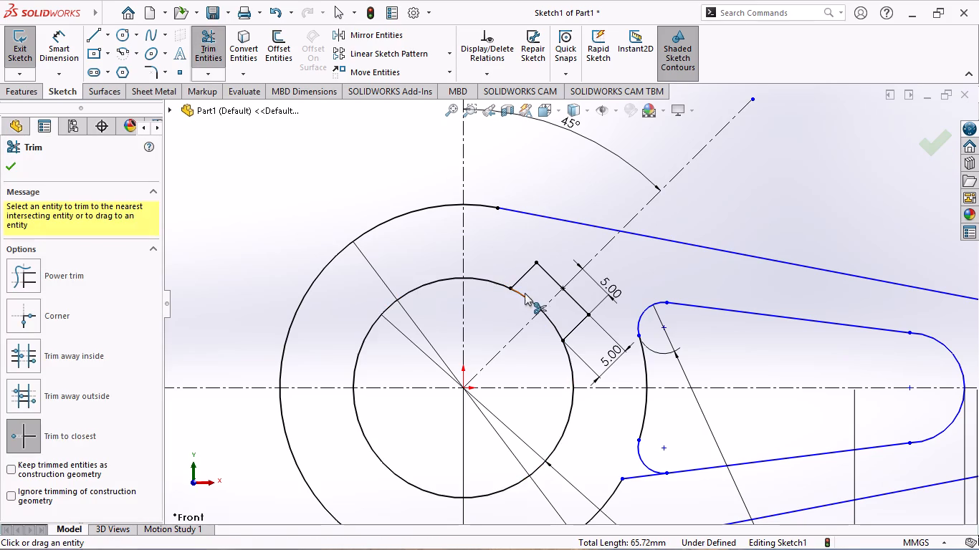
{"action": "left_click", "coordinate": [529, 296]}
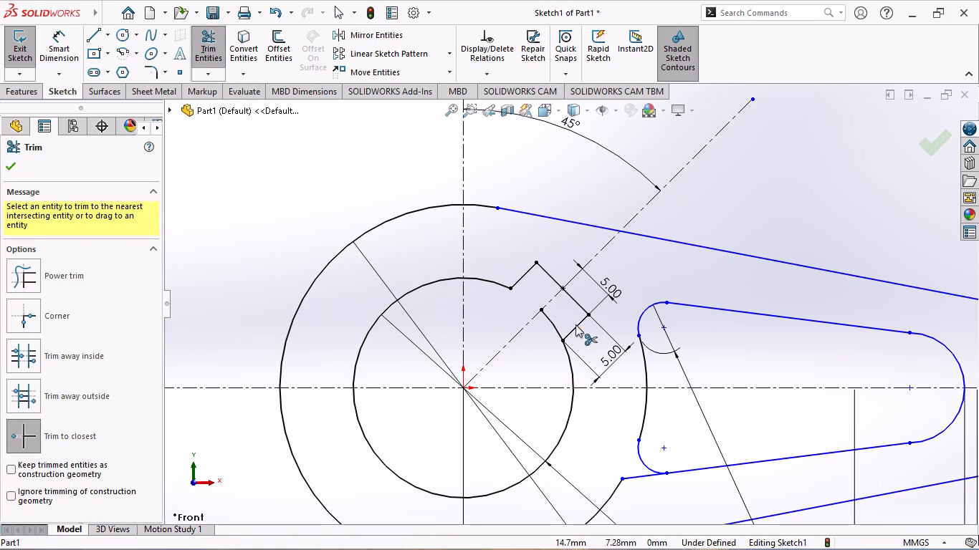
{"action": "left_click", "coordinate": [551, 317]}
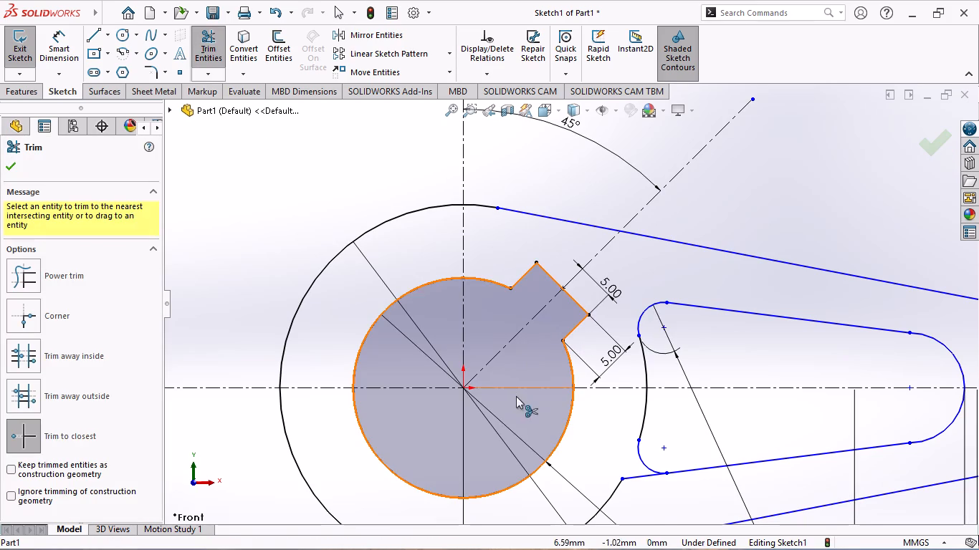
Dimension the horizontal span of the arm's upper and lower outer tapered lines, accepting their existing values.
{"action": "scroll", "coordinate": [563, 447], "scroll_direction": "up", "scroll_amount": 4}
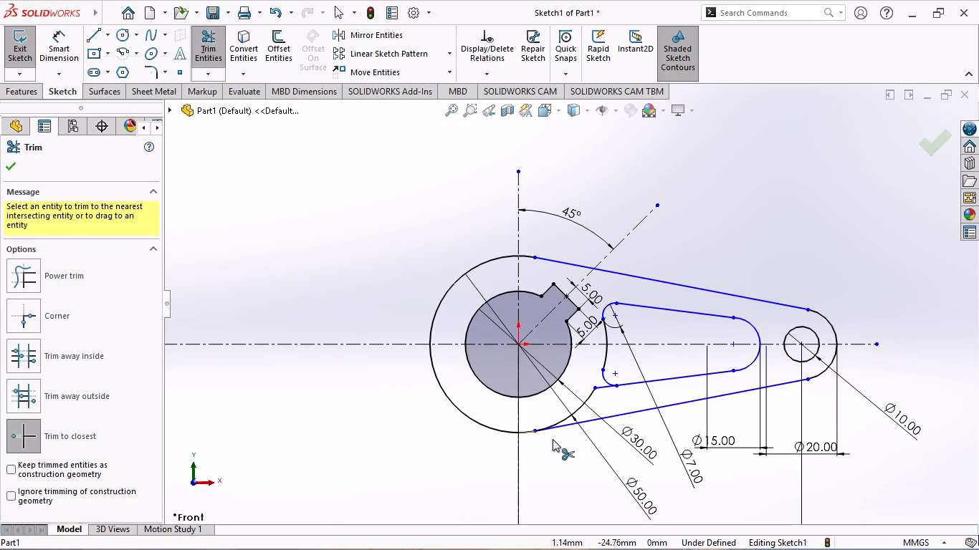
{"action": "scroll", "coordinate": [641, 489], "scroll_direction": "up", "scroll_amount": 2}
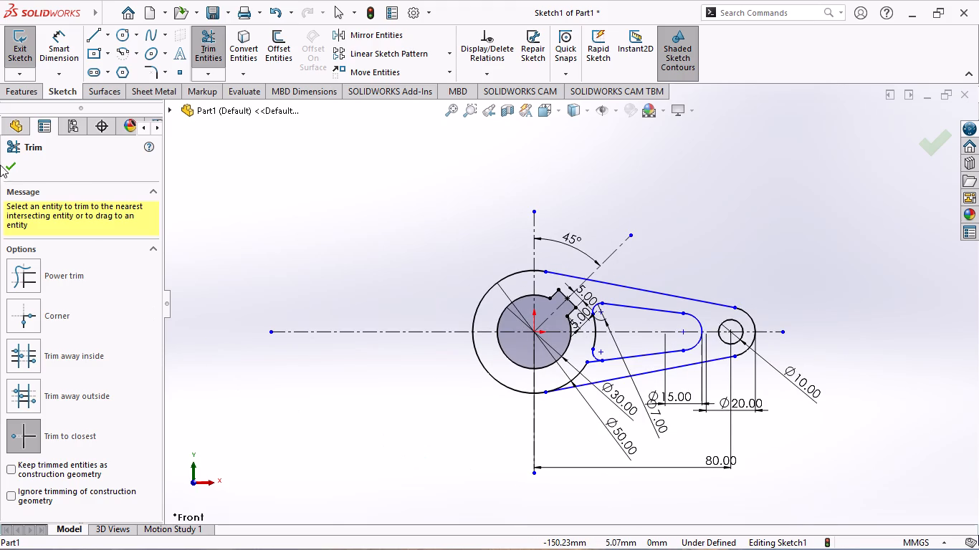
{"action": "left_click", "coordinate": [12, 161]}
{"action": "left_click", "coordinate": [52, 41]}
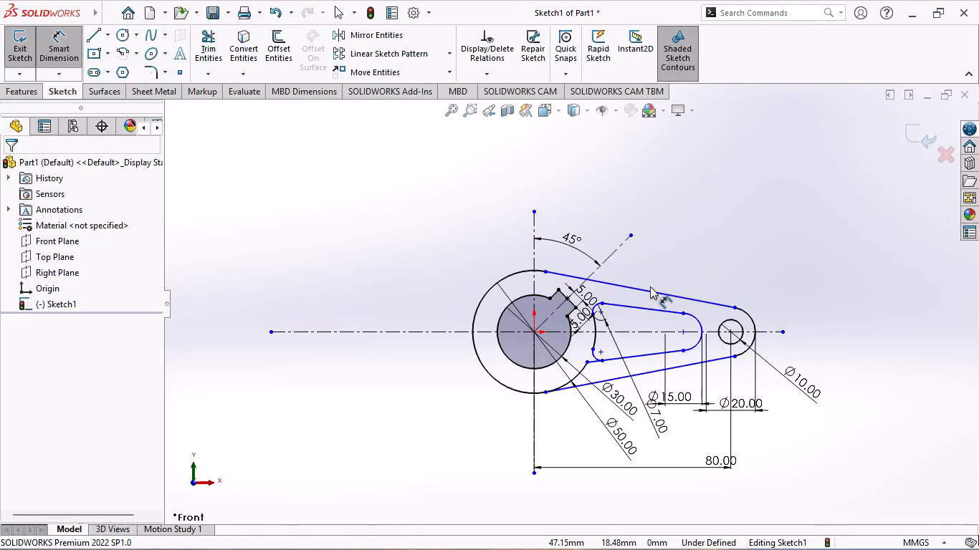
{"action": "left_click", "coordinate": [650, 286]}
{"action": "left_click", "coordinate": [636, 289]}
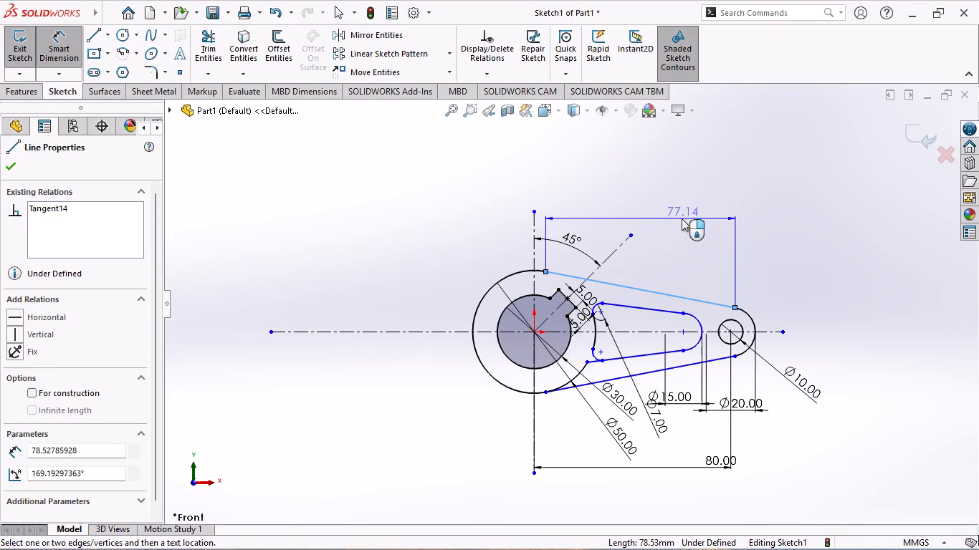
{"action": "left_click", "coordinate": [675, 230]}
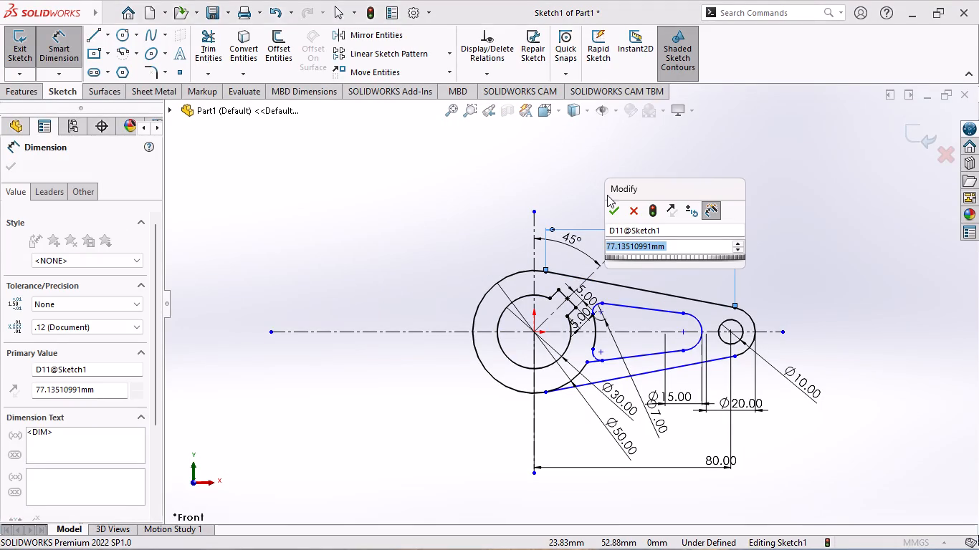
{"action": "left_click", "coordinate": [608, 208]}
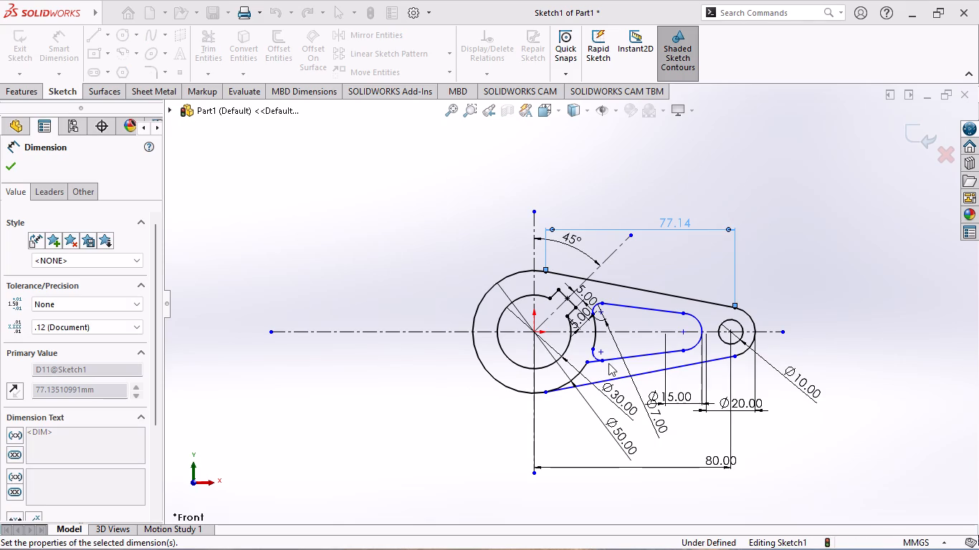
{"action": "left_click", "coordinate": [646, 370]}
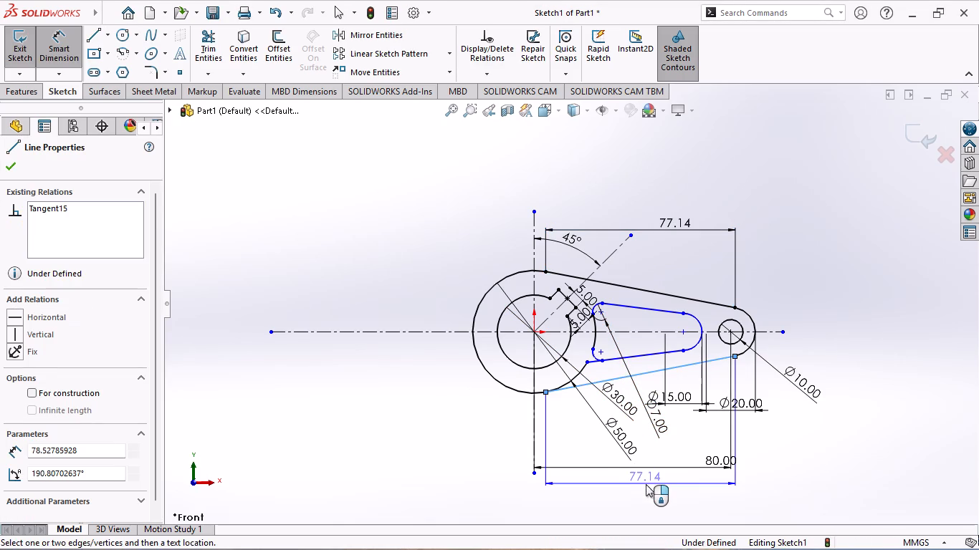
{"action": "left_click", "coordinate": [646, 486]}
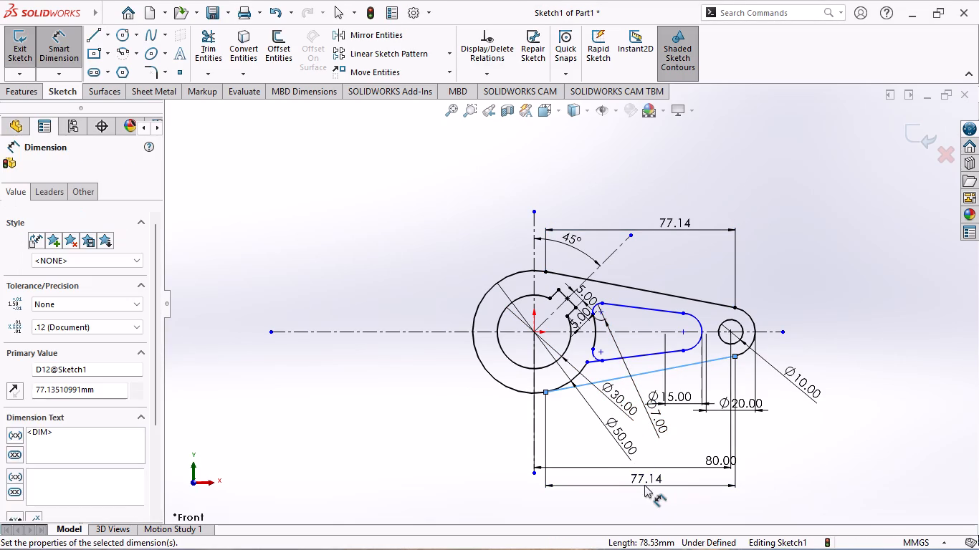
{"action": "left_click", "coordinate": [587, 463]}
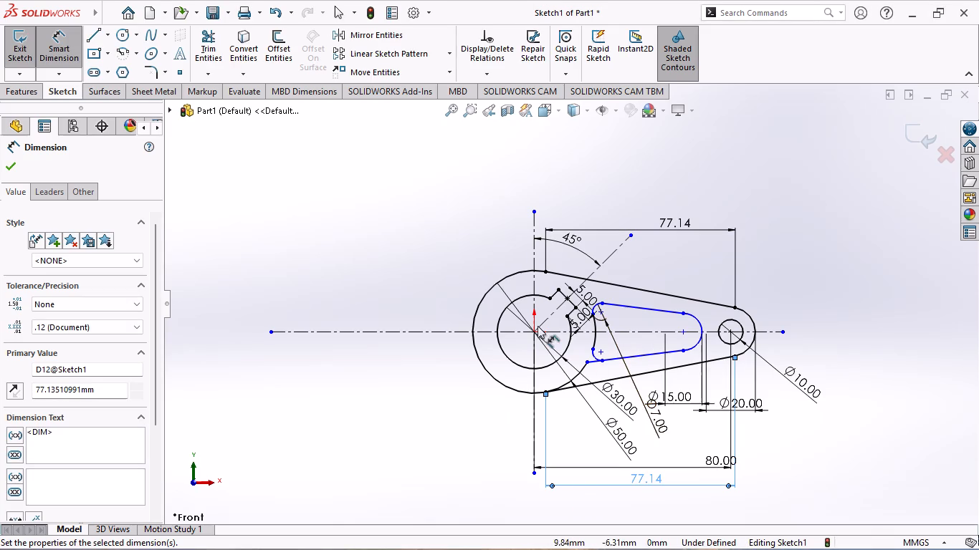
Trim away the short line stub beyond the inner outline's lower corner and the 50 mm circle's leftover arc inside the arm.
{"action": "left_click", "coordinate": [204, 54]}
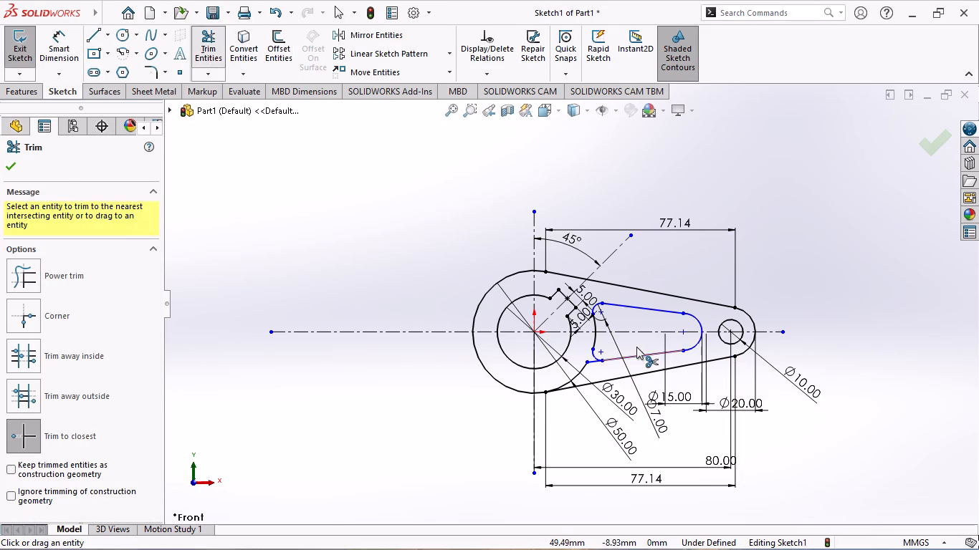
{"action": "scroll", "coordinate": [633, 346], "scroll_direction": "down", "scroll_amount": 3}
{"action": "scroll", "coordinate": [548, 380], "scroll_direction": "down", "scroll_amount": 3}
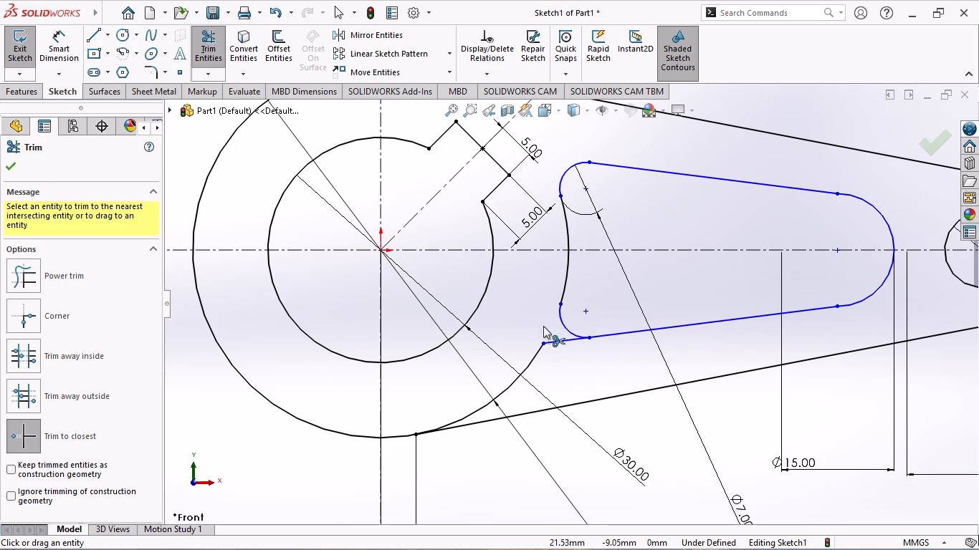
{"action": "left_click", "coordinate": [557, 339]}
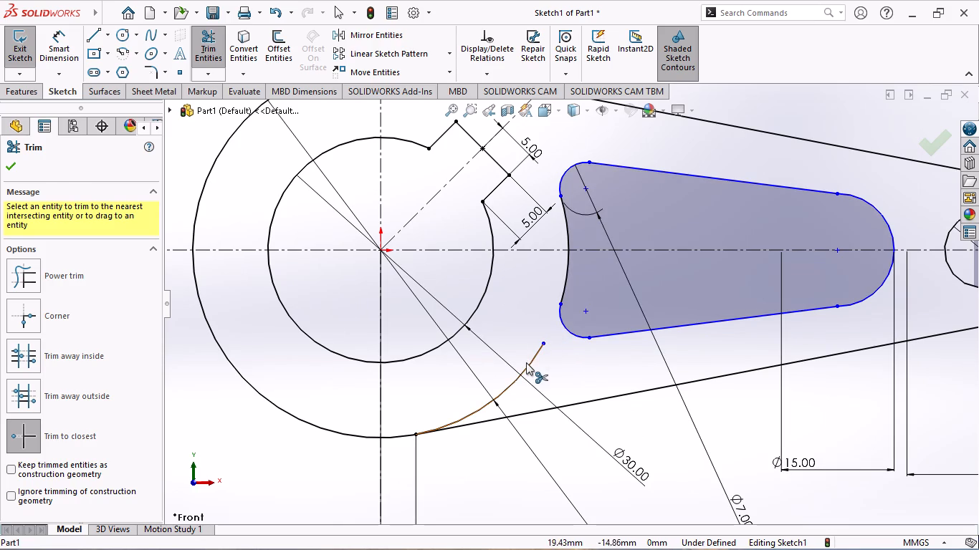
{"action": "left_click", "coordinate": [533, 359]}
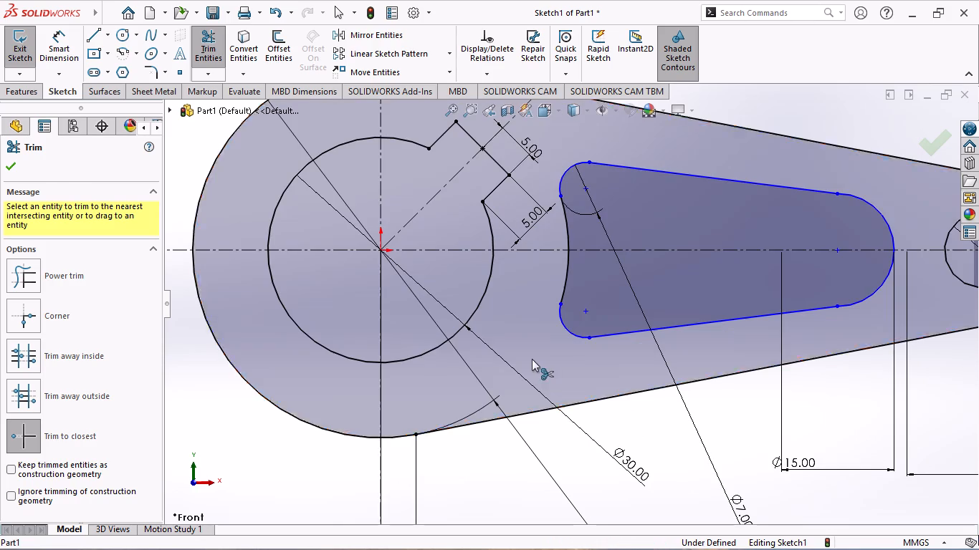
{"action": "scroll", "coordinate": [558, 345], "scroll_direction": "up", "scroll_amount": 5}
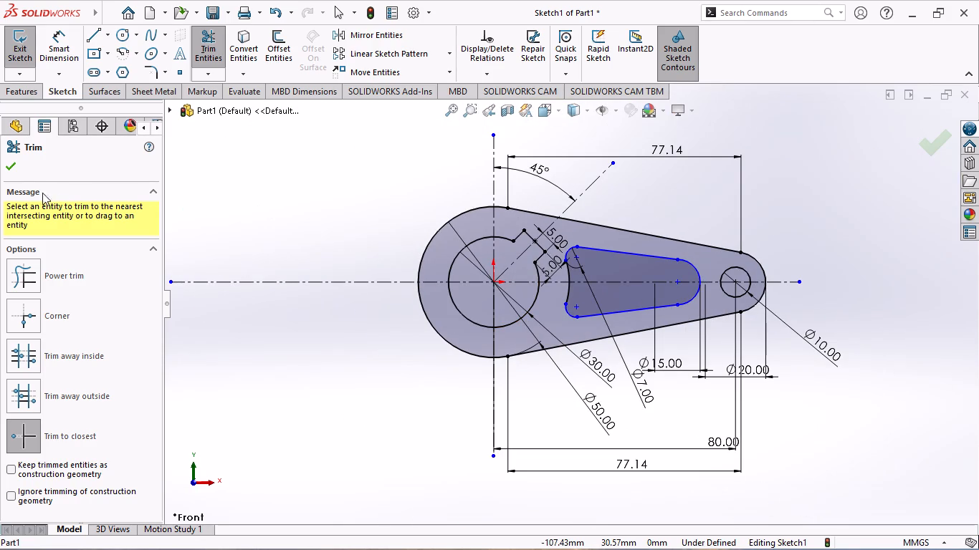
{"action": "left_click", "coordinate": [6, 160]}
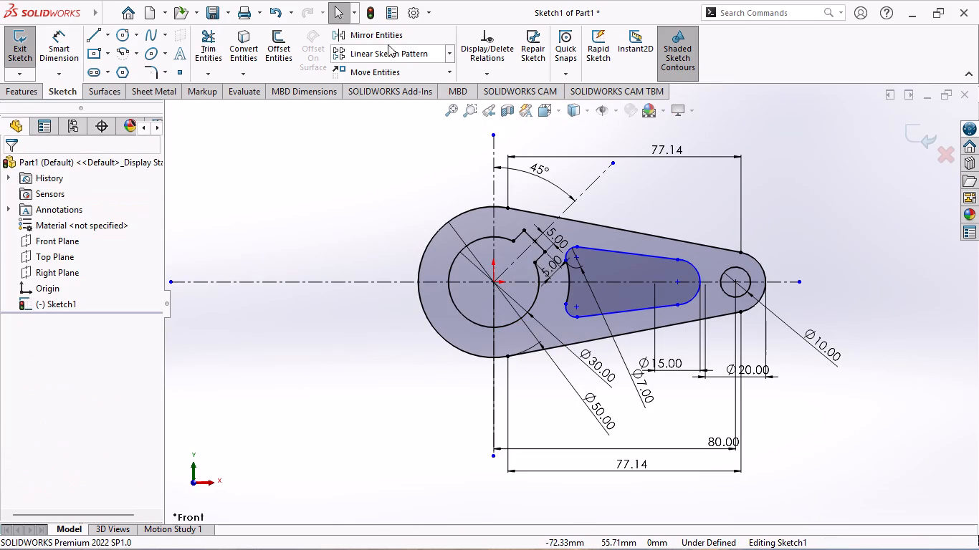
Dimension the horizontal span of the inner outline's upper tapered line, accepting its existing value.
{"action": "left_click", "coordinate": [57, 52]}
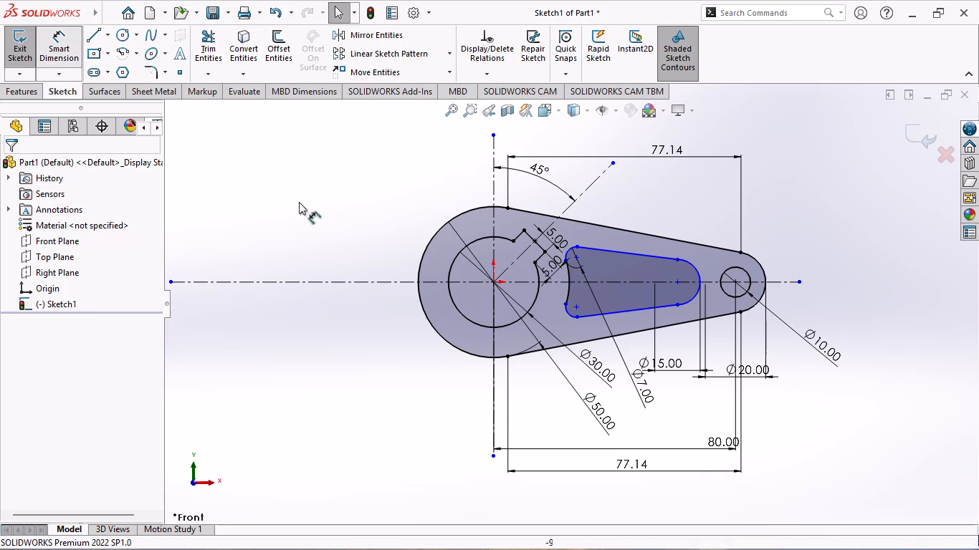
{"action": "left_click", "coordinate": [639, 254]}
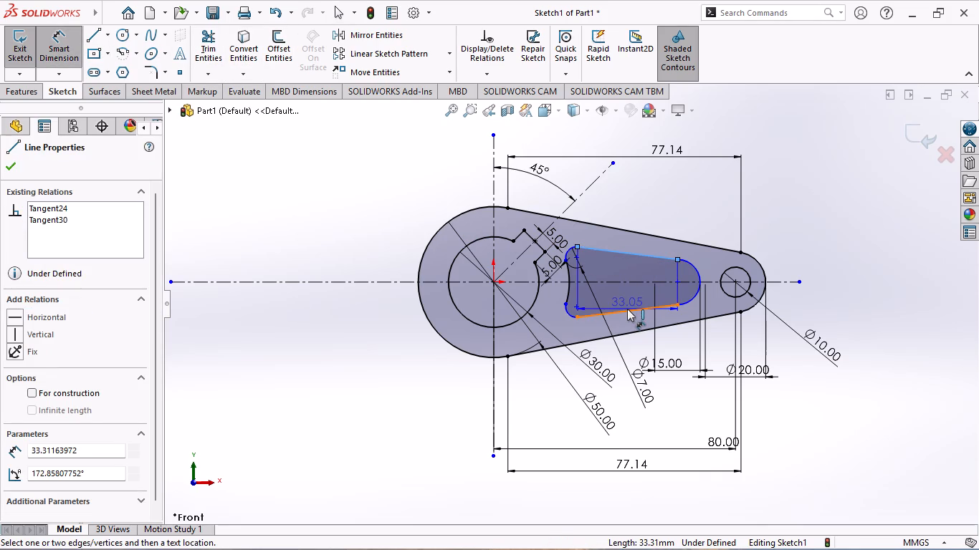
{"action": "left_click", "coordinate": [666, 439]}
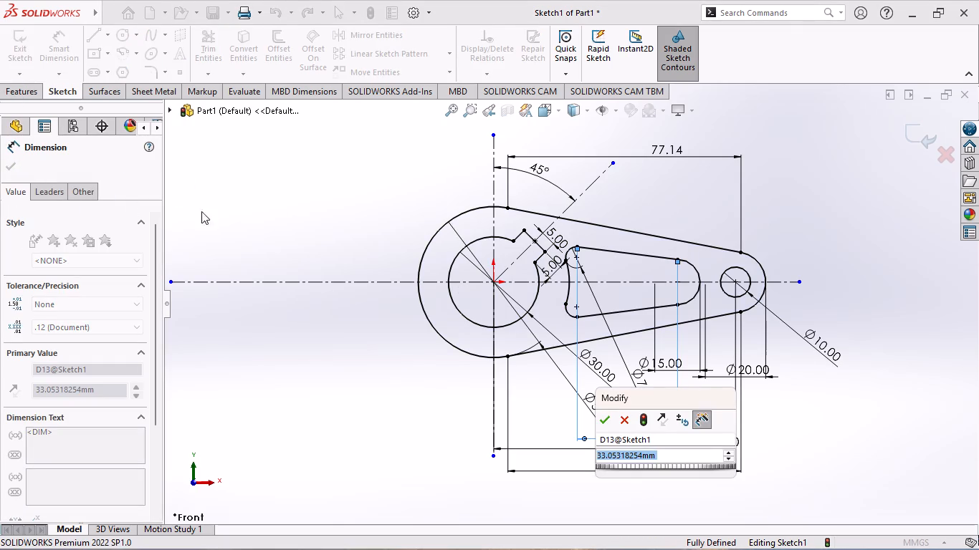
{"action": "left_click", "coordinate": [318, 385]}
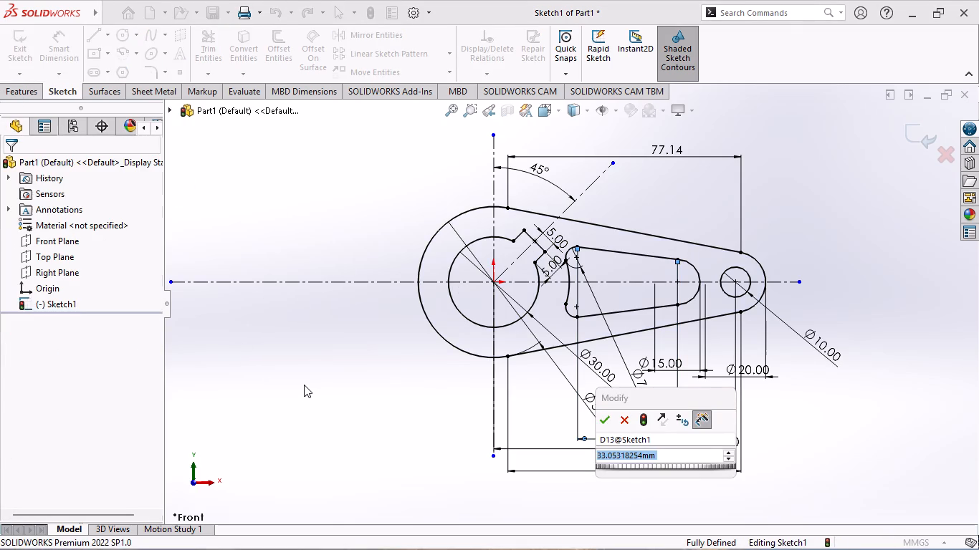
{"action": "left_click", "coordinate": [323, 397]}
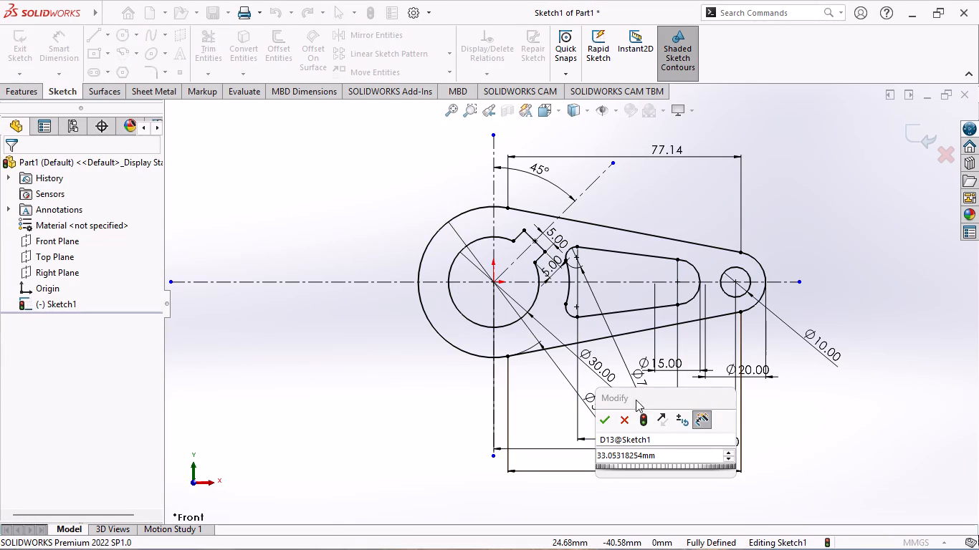
{"action": "left_click", "coordinate": [600, 417]}
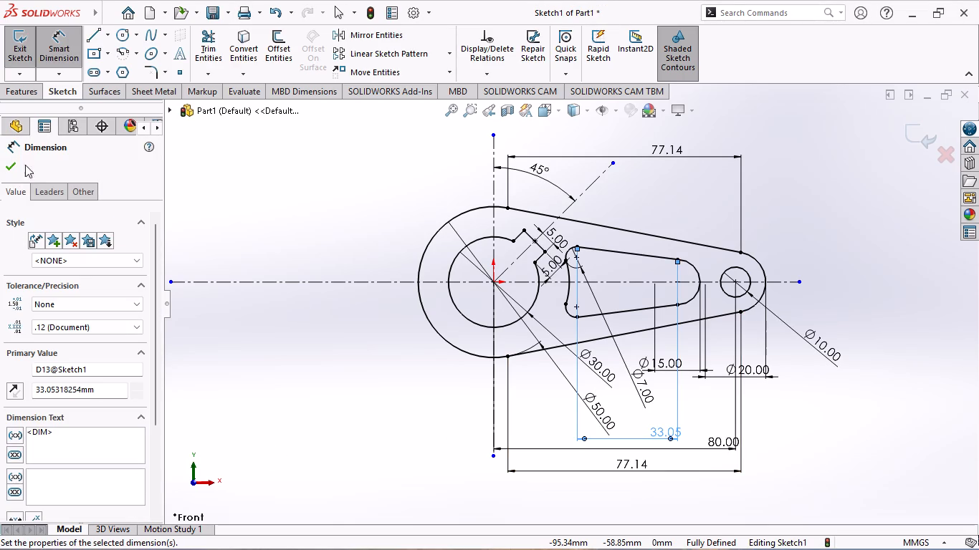
{"action": "left_click", "coordinate": [6, 171]}
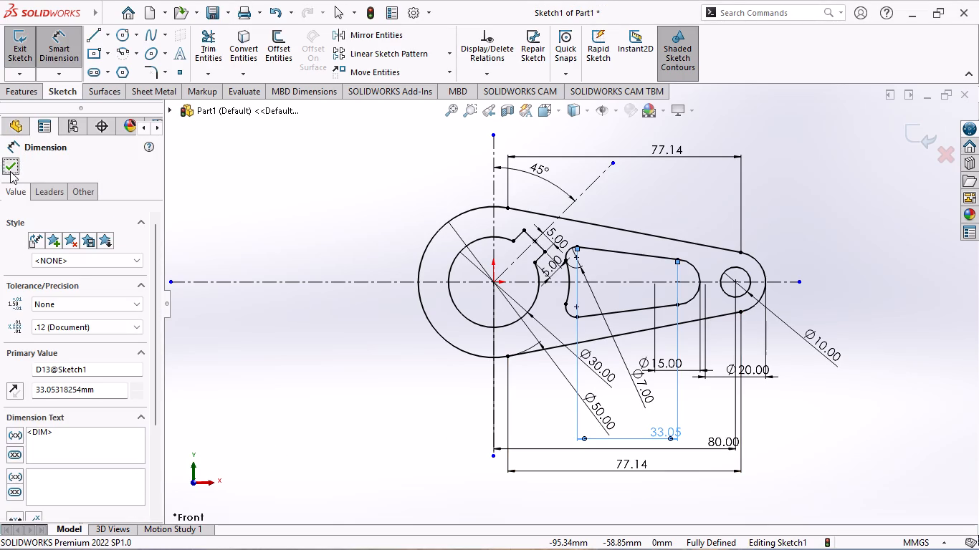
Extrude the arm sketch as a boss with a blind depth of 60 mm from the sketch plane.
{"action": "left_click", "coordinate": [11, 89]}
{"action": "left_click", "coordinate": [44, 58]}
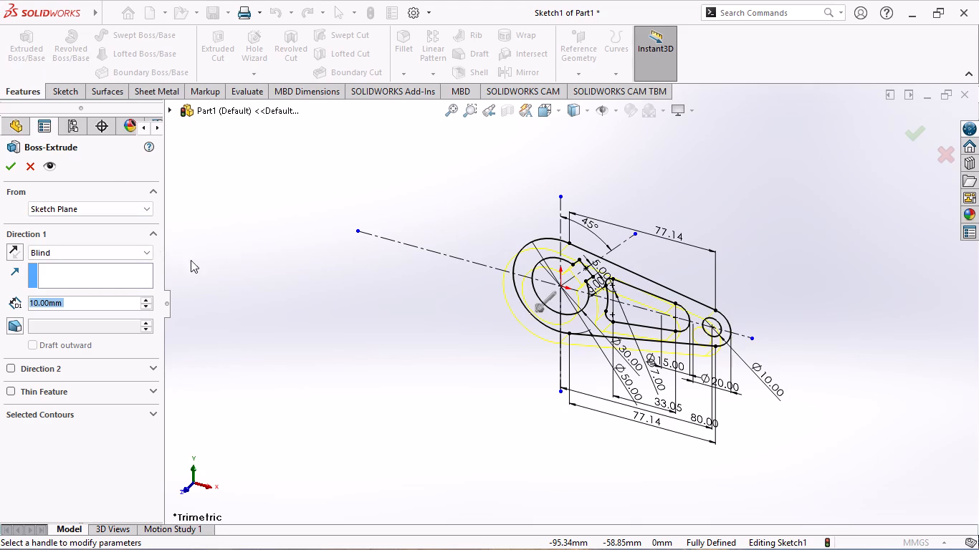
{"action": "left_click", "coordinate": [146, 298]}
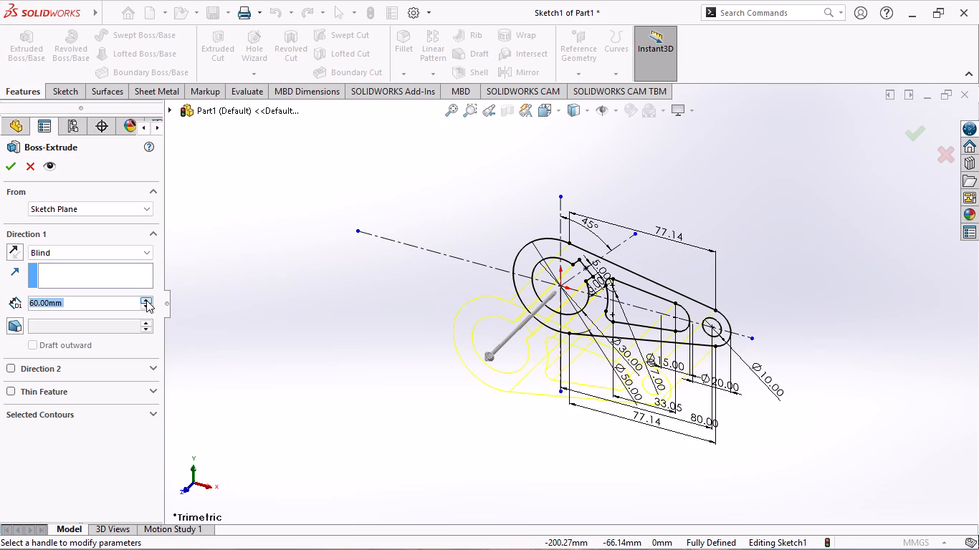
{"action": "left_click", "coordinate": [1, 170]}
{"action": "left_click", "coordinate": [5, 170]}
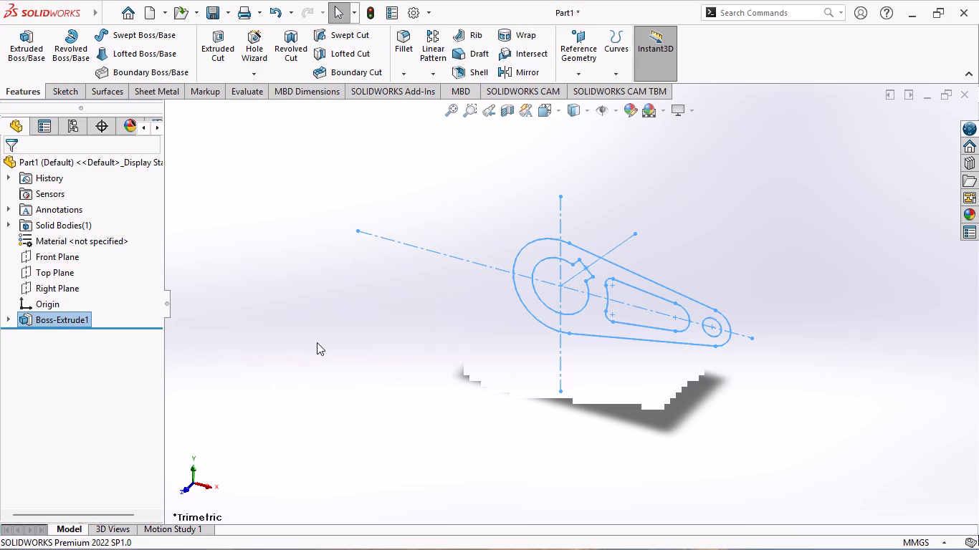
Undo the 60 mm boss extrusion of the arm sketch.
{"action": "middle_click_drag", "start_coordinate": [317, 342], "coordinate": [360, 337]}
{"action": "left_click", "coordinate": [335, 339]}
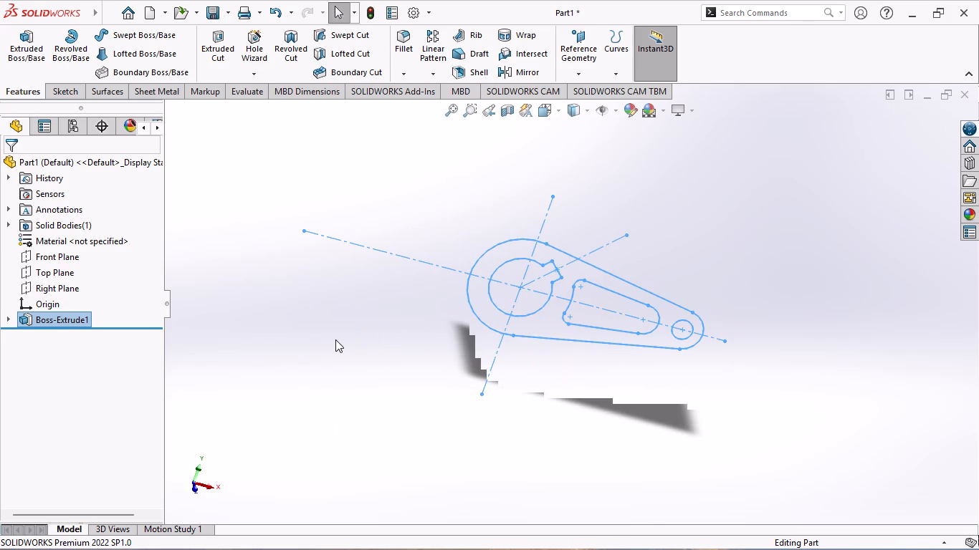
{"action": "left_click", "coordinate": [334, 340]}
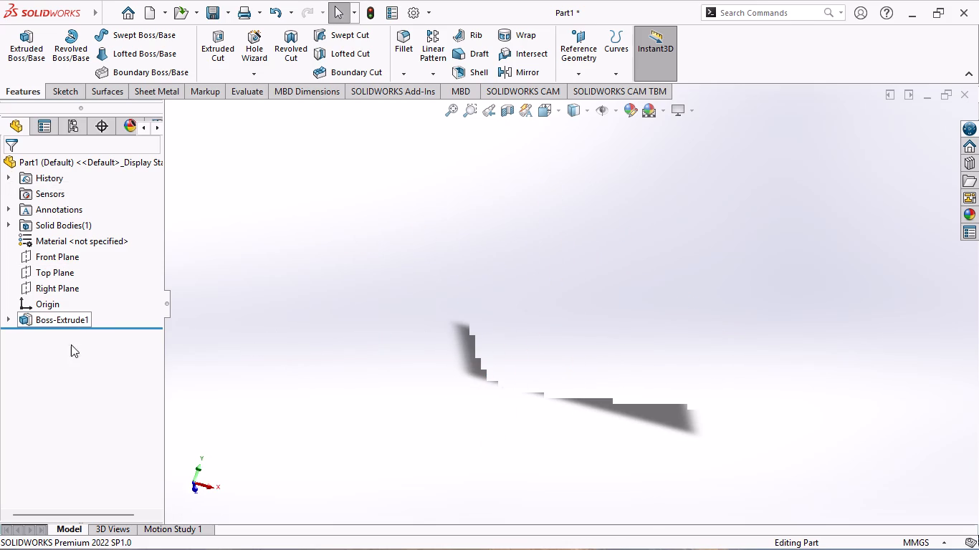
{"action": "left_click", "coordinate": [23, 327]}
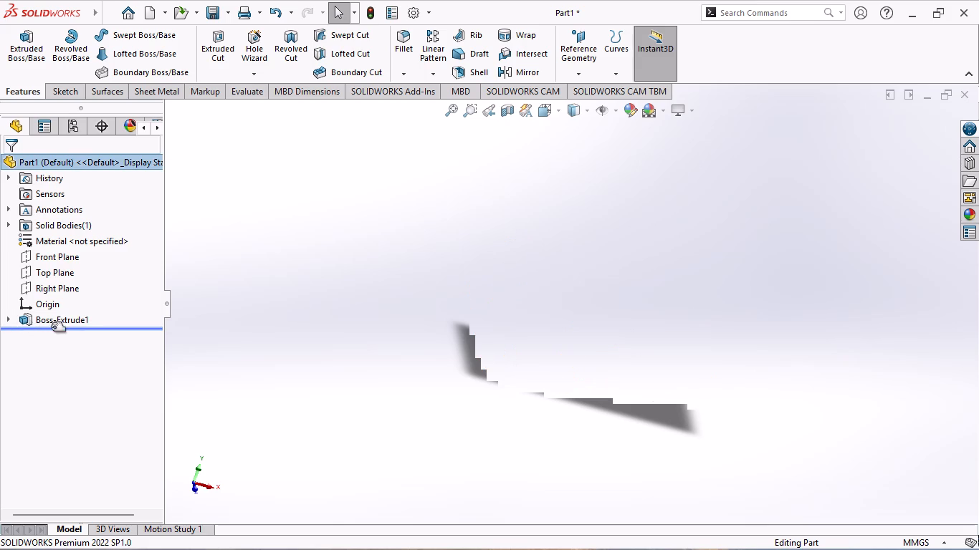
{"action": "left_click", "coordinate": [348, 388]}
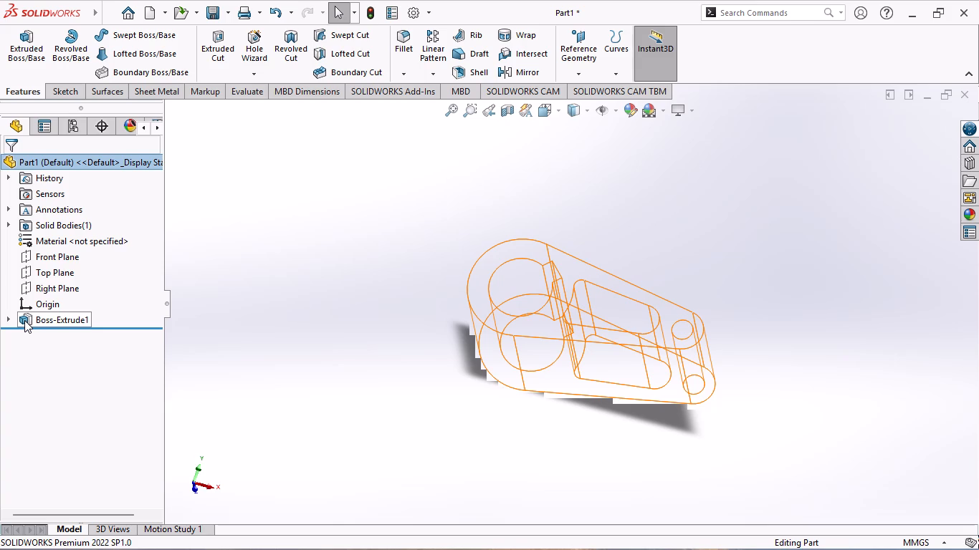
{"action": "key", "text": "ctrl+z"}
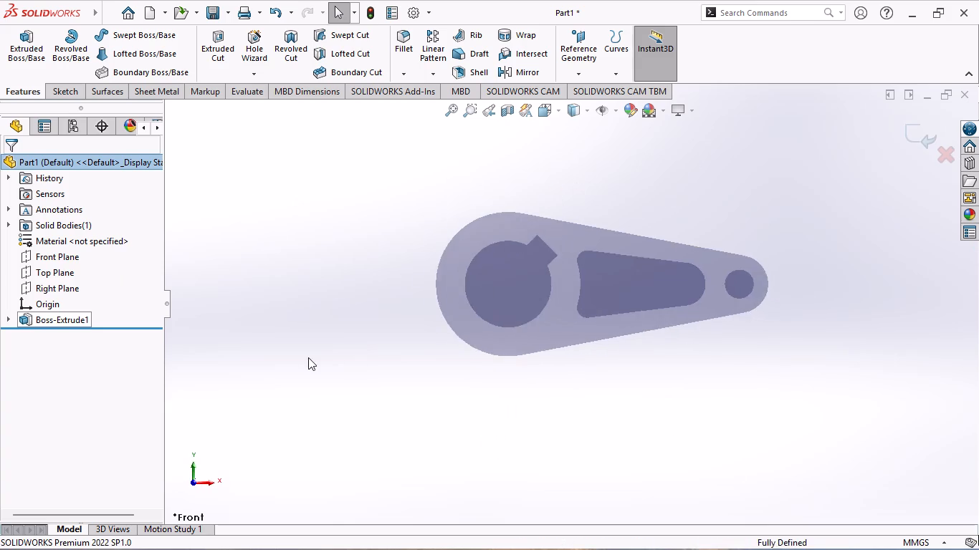
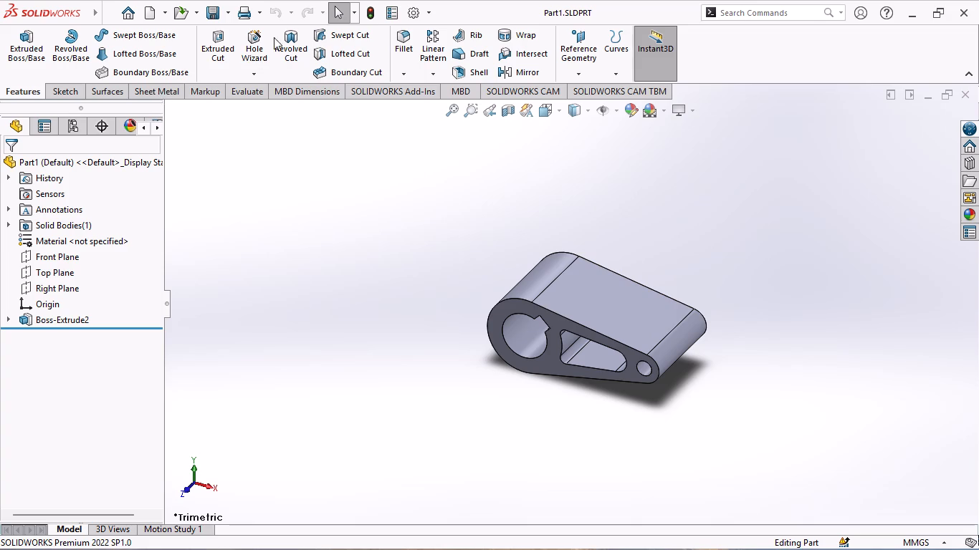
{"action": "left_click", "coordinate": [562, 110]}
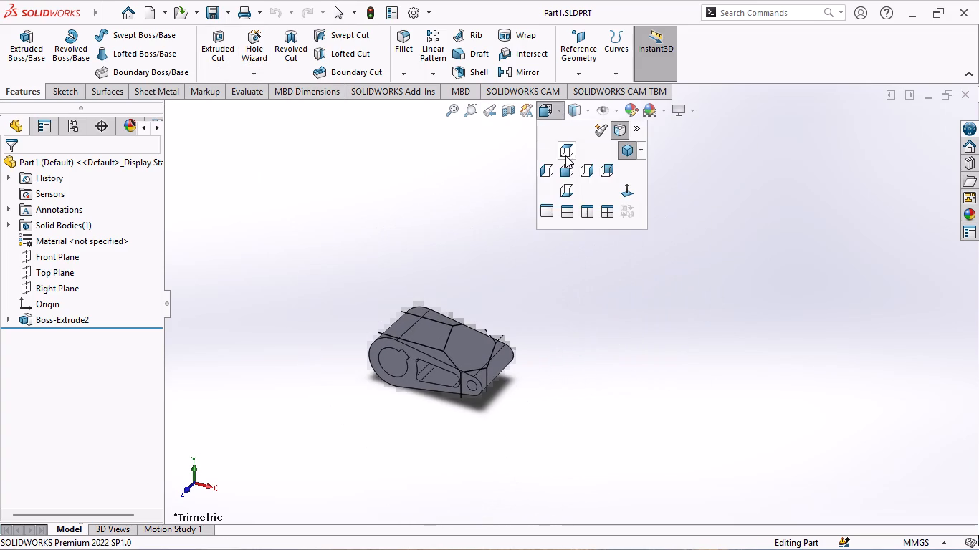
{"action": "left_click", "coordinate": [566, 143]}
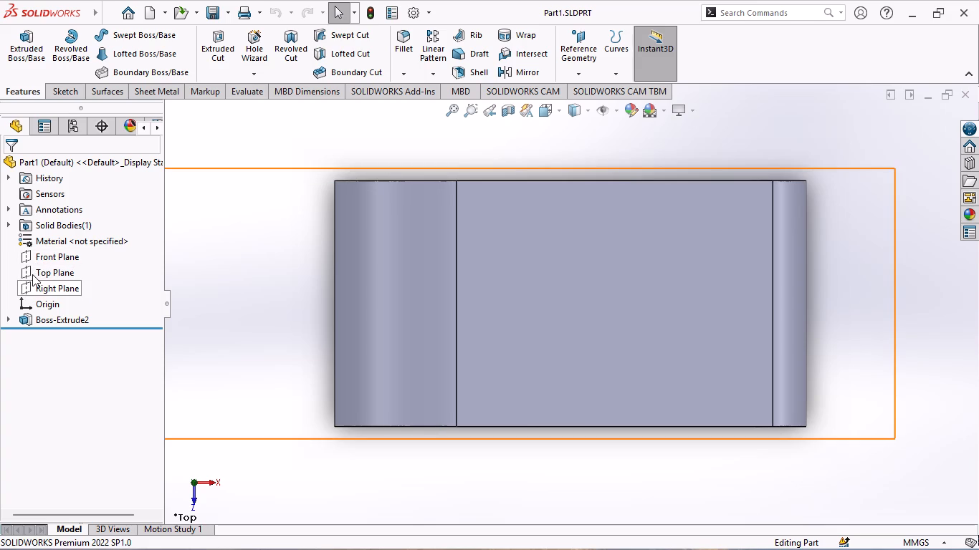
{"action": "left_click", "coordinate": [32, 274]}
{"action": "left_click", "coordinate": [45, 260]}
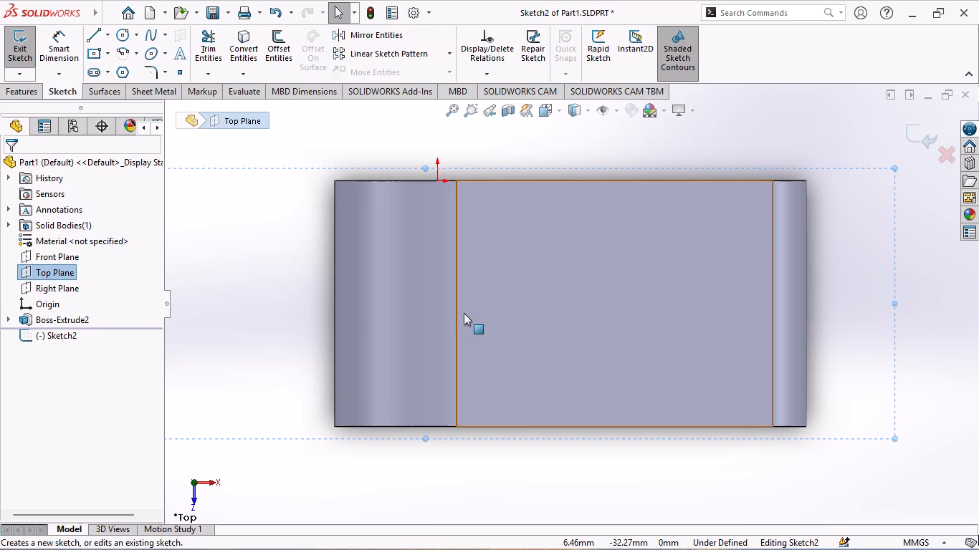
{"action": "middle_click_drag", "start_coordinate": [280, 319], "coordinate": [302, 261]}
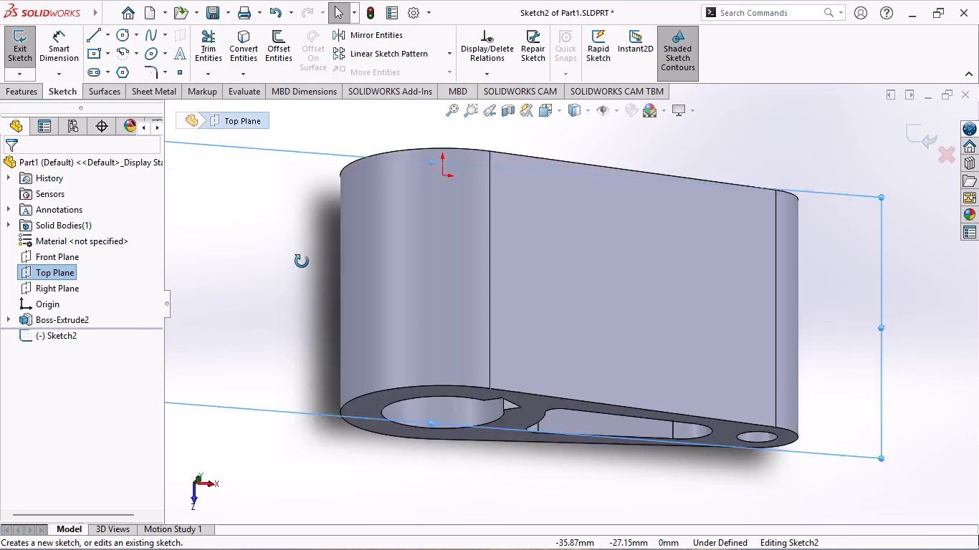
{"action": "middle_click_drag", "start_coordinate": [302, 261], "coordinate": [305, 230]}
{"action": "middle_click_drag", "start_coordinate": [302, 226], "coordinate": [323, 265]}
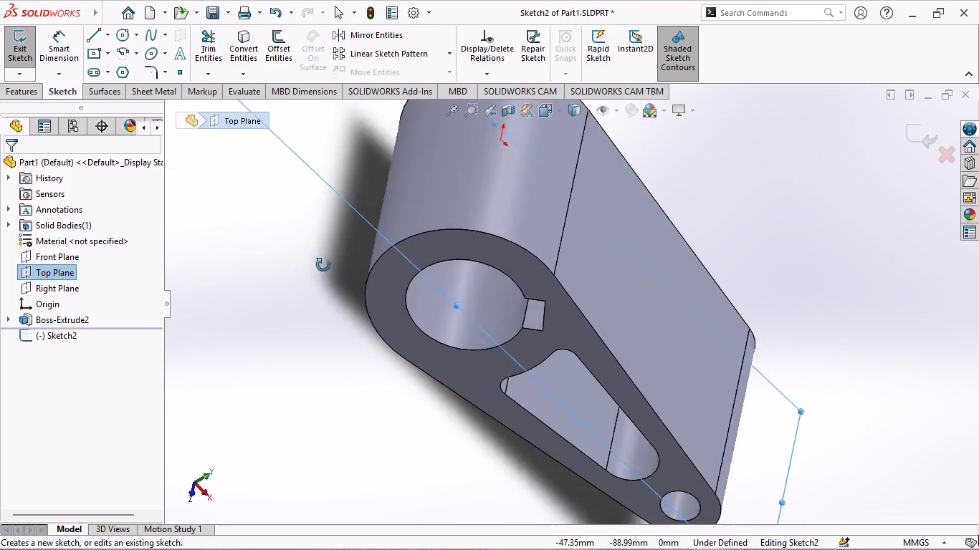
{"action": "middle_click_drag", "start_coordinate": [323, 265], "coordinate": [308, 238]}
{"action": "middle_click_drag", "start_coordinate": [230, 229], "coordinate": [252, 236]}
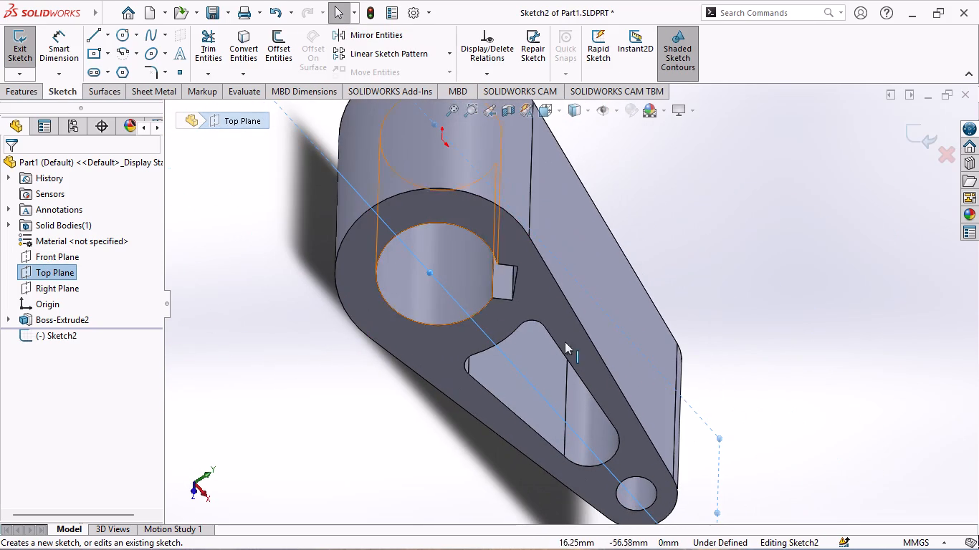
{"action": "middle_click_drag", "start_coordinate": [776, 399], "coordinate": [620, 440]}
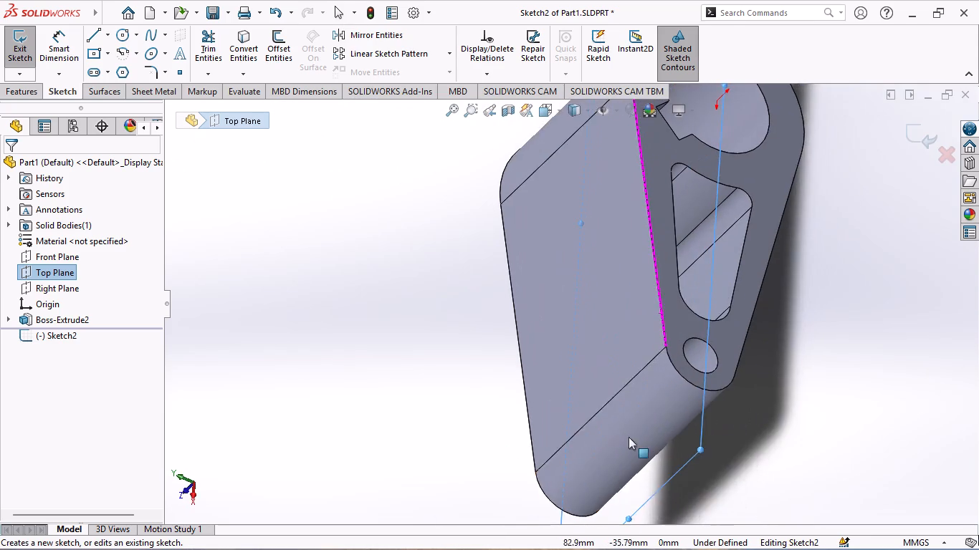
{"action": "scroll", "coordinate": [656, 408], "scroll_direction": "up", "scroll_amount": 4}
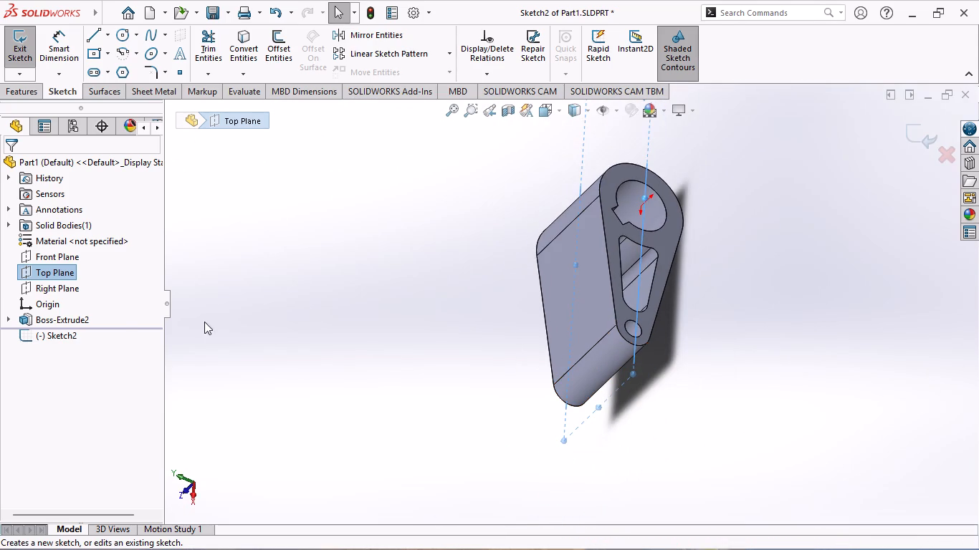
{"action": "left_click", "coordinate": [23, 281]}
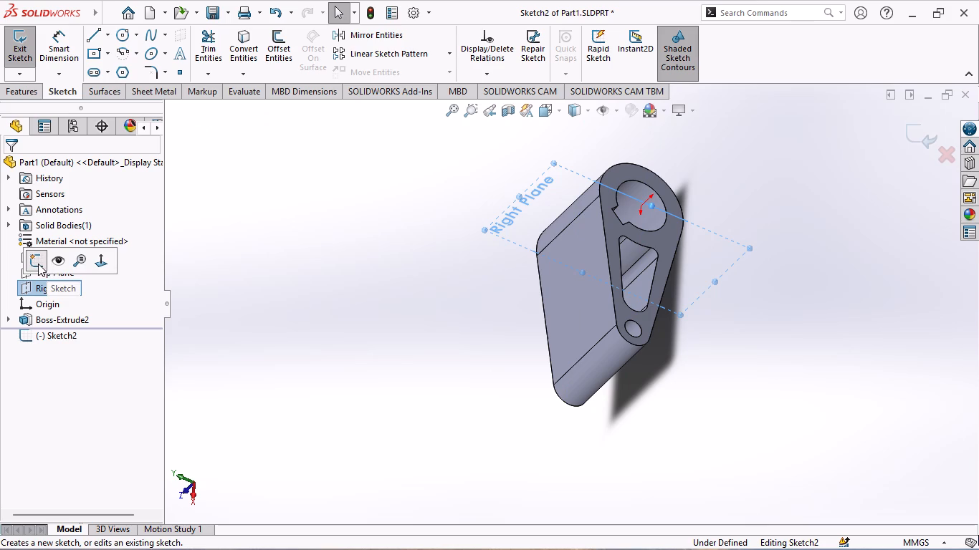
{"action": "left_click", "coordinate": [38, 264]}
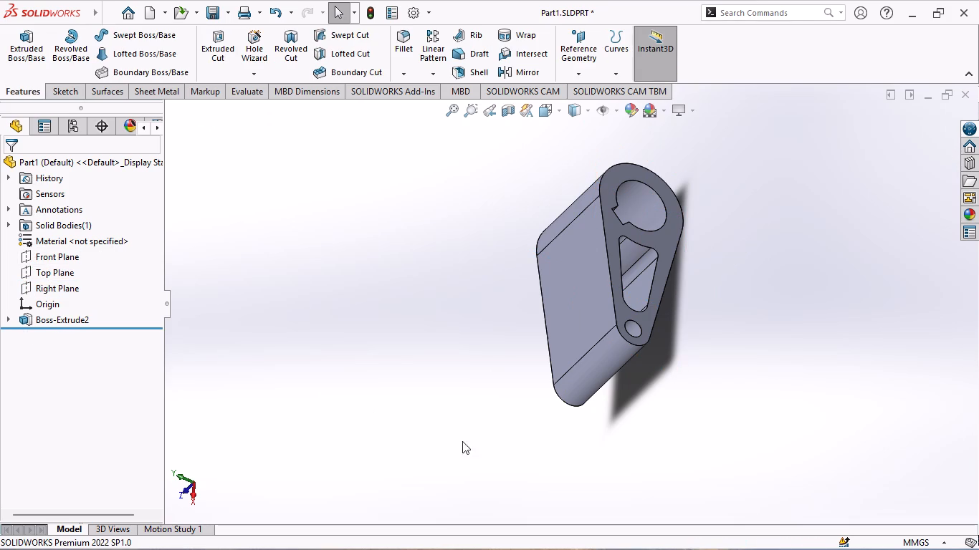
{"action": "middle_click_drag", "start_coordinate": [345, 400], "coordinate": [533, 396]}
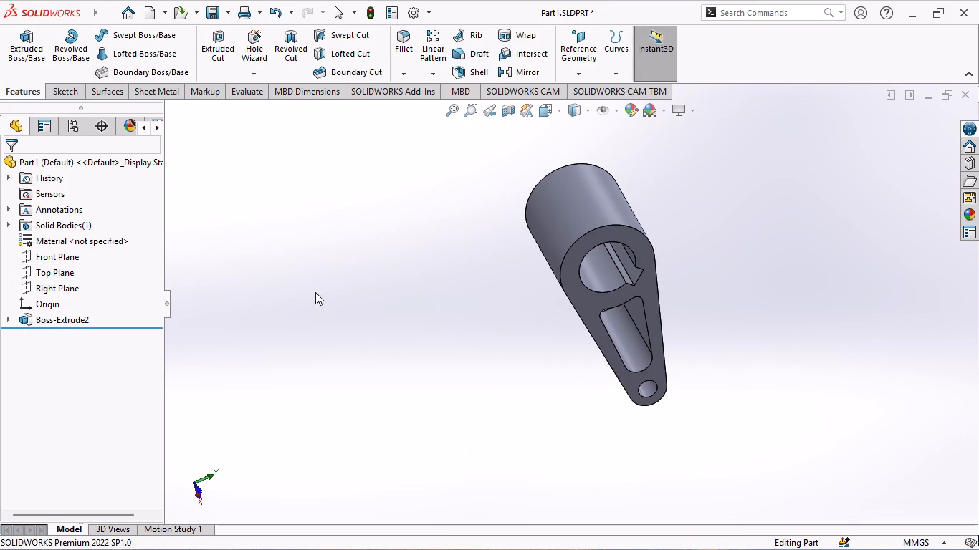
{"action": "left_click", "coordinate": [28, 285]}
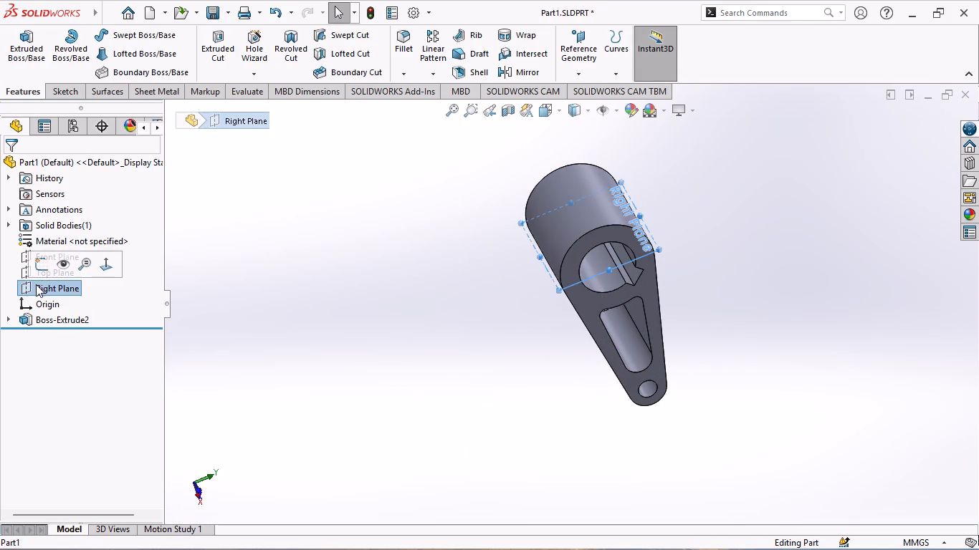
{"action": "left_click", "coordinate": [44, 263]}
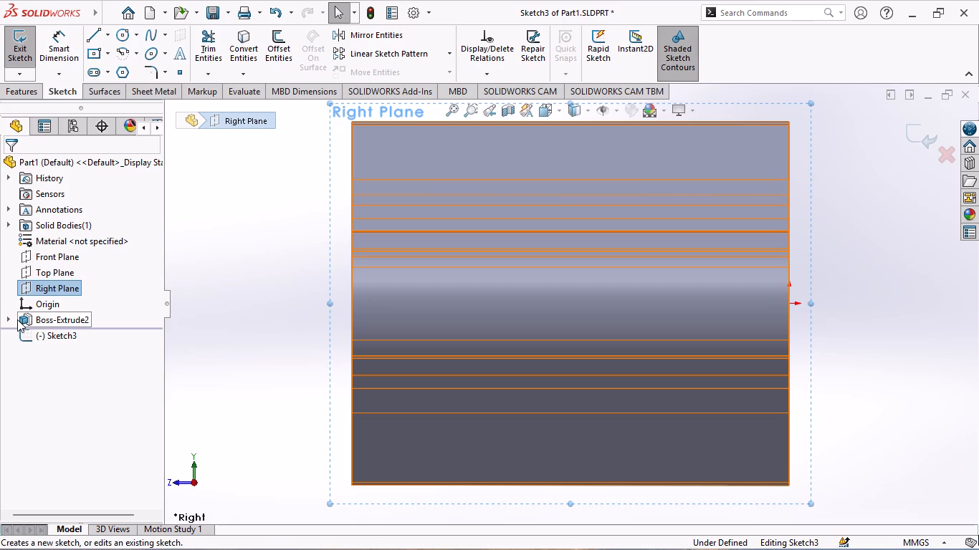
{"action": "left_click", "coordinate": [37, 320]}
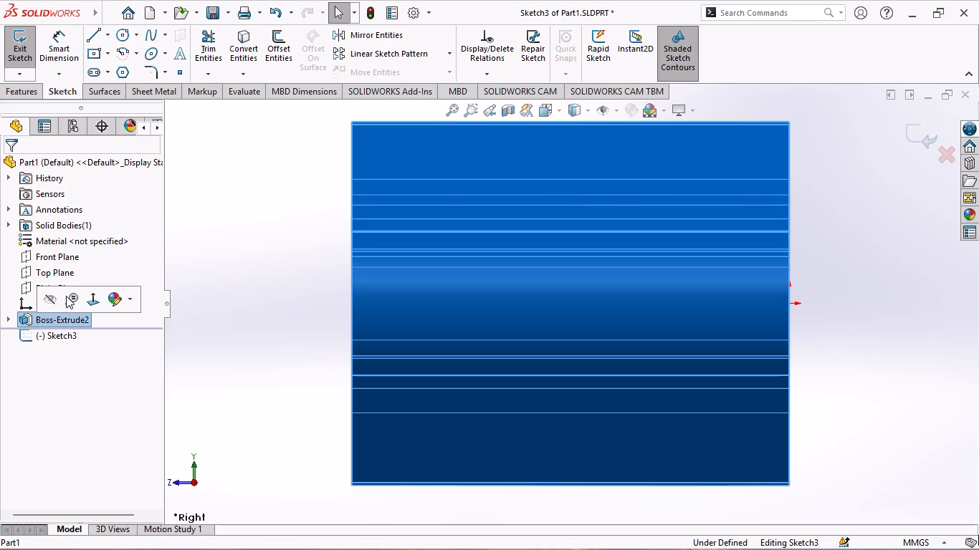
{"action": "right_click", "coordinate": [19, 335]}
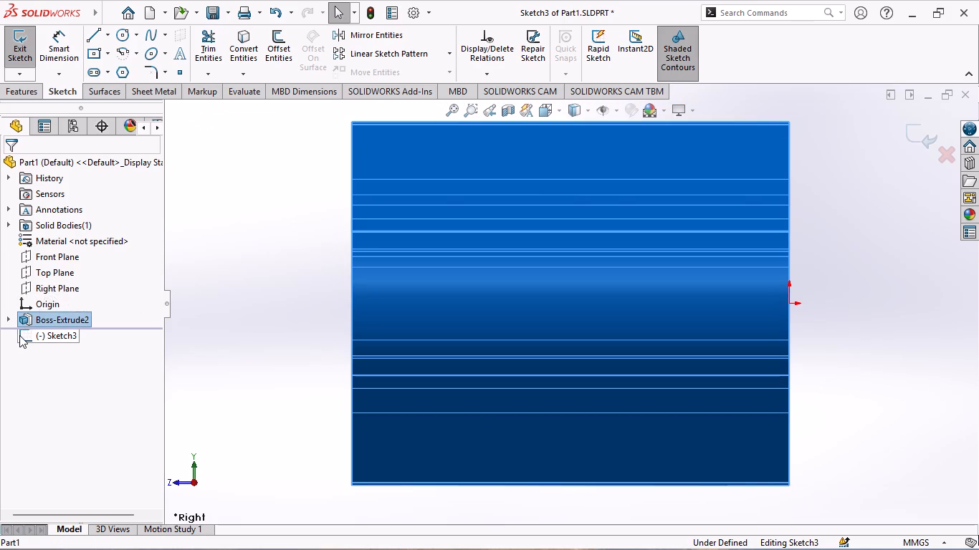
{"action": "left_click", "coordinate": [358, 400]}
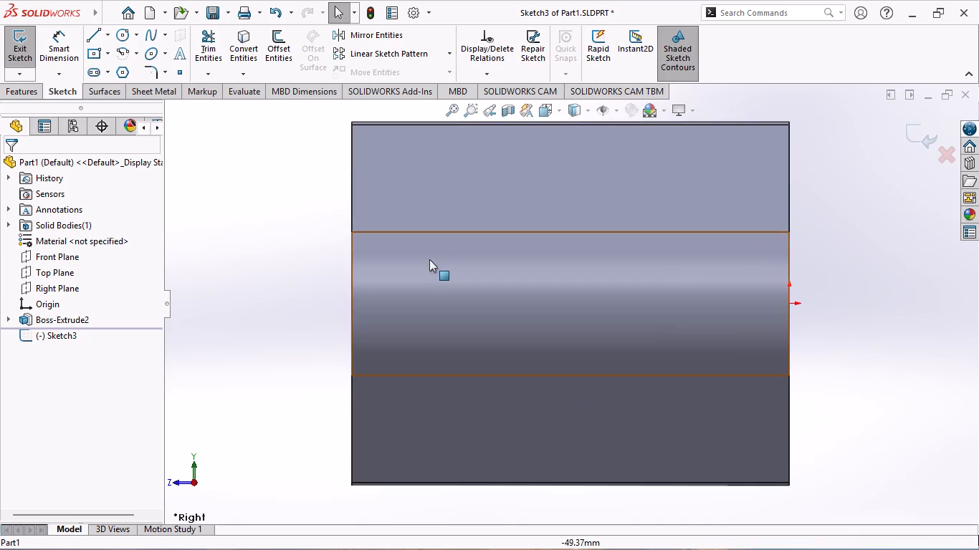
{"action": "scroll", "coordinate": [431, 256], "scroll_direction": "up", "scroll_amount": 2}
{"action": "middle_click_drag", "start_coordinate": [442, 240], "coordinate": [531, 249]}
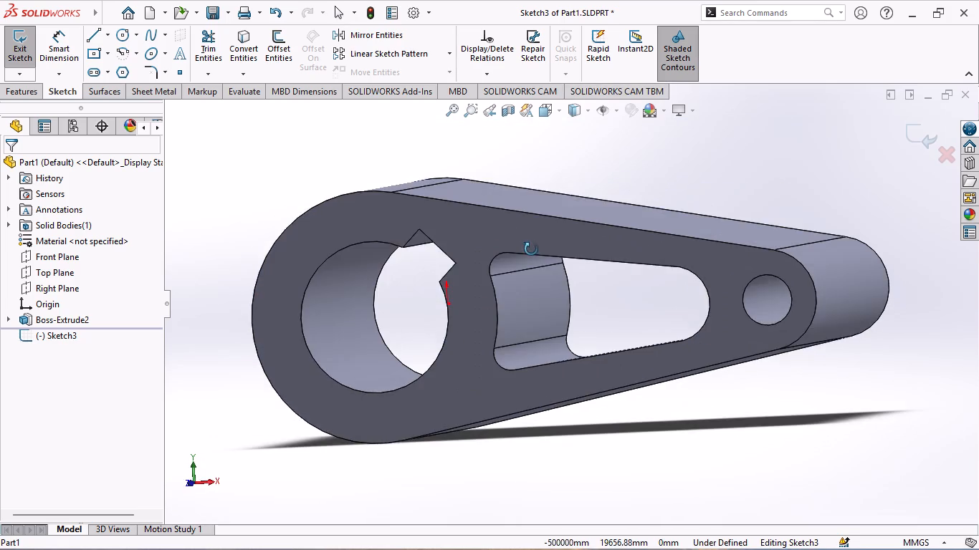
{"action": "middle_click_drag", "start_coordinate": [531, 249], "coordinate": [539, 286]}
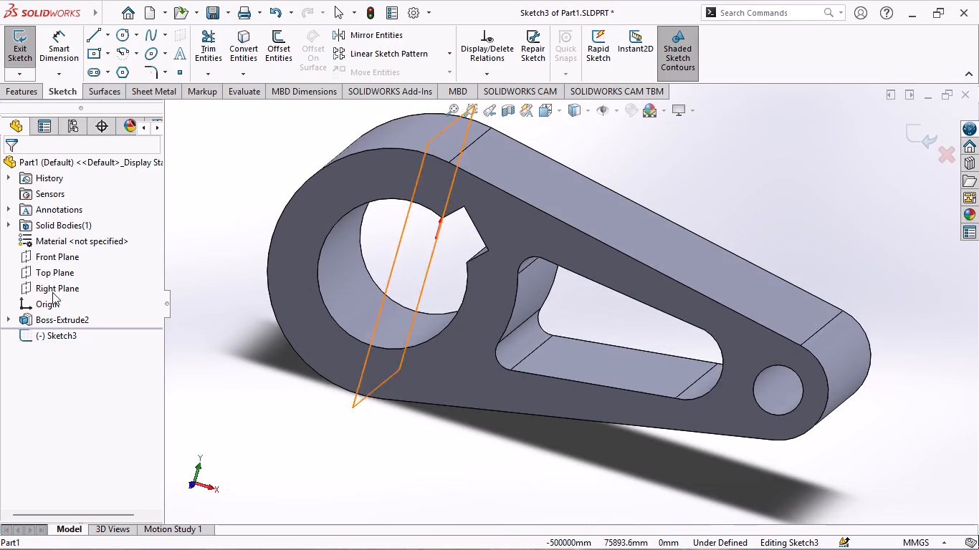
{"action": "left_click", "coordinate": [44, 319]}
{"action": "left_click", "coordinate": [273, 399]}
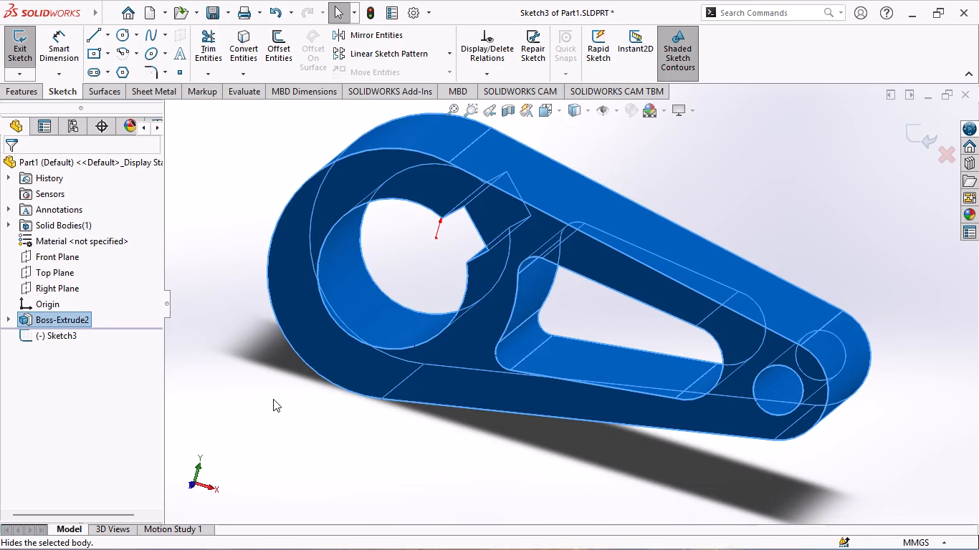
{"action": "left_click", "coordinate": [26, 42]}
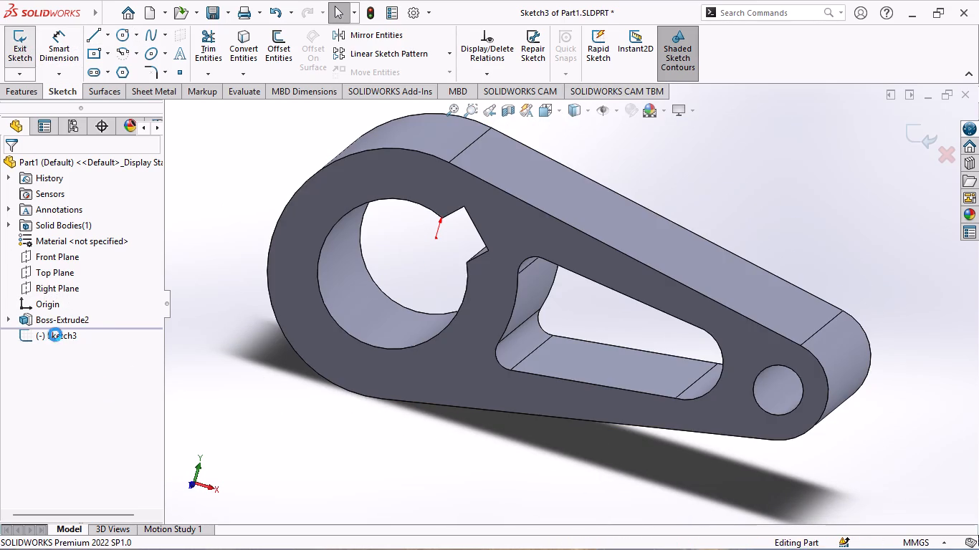
Edit the arm's boss extrusion to a depth of 8 mm with a Mid Plane end condition.
{"action": "left_click", "coordinate": [75, 312]}
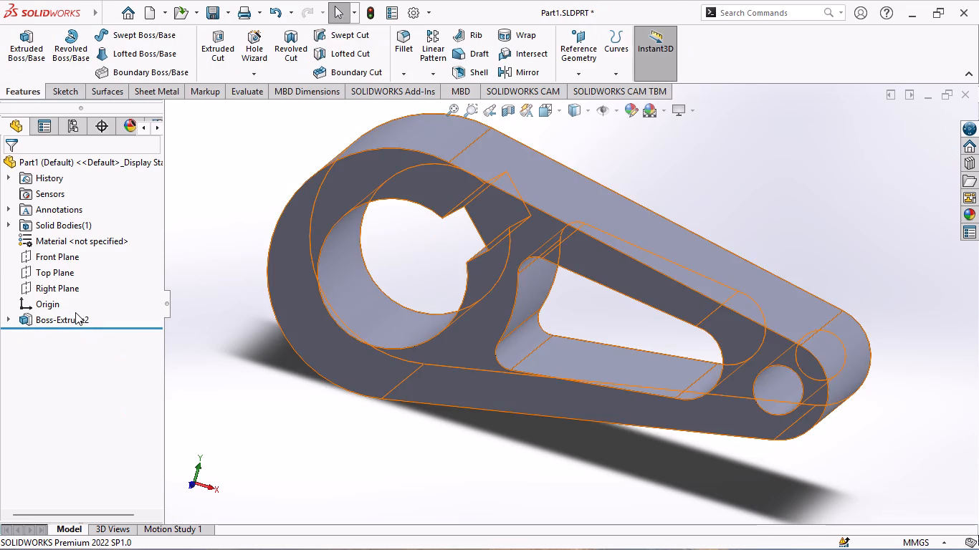
{"action": "left_click", "coordinate": [85, 273]}
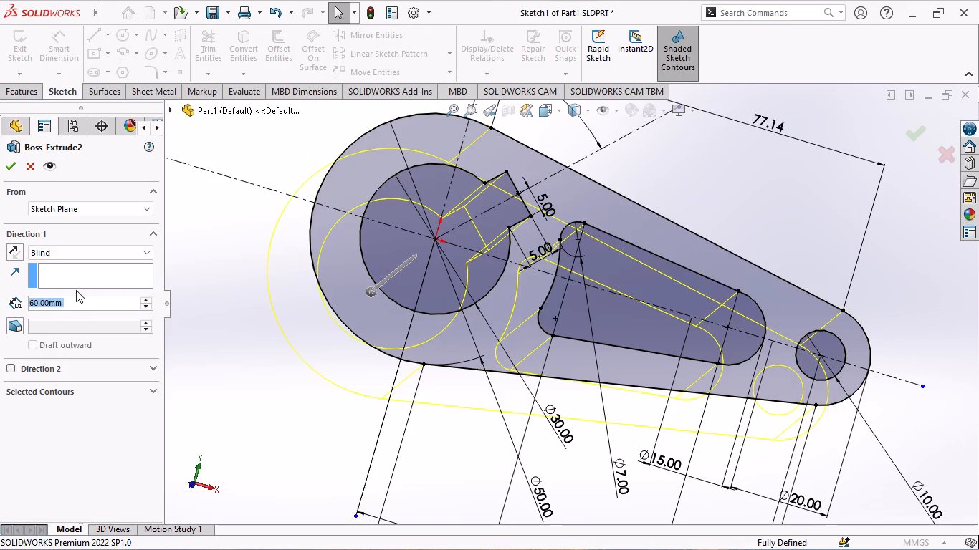
{"action": "key", "text": "8"}
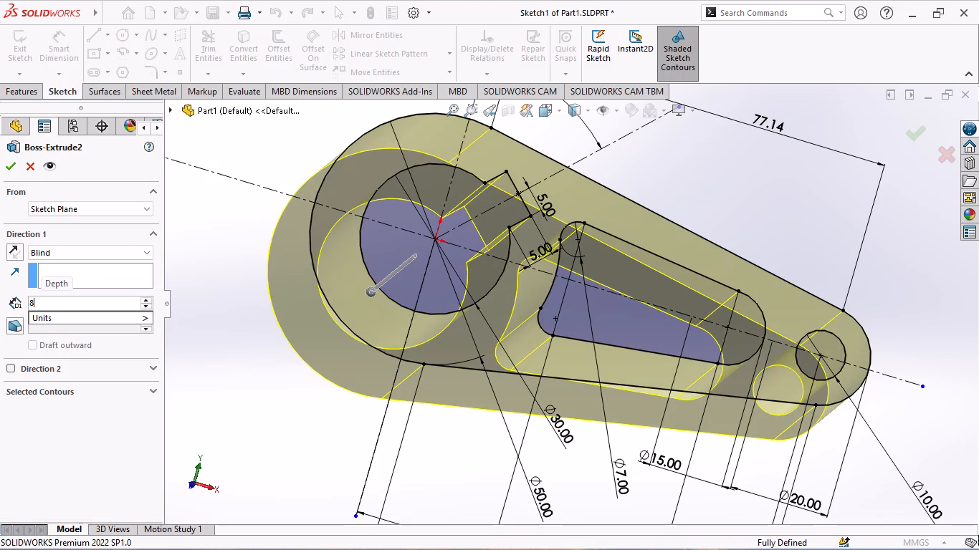
{"action": "key", "text": "Return"}
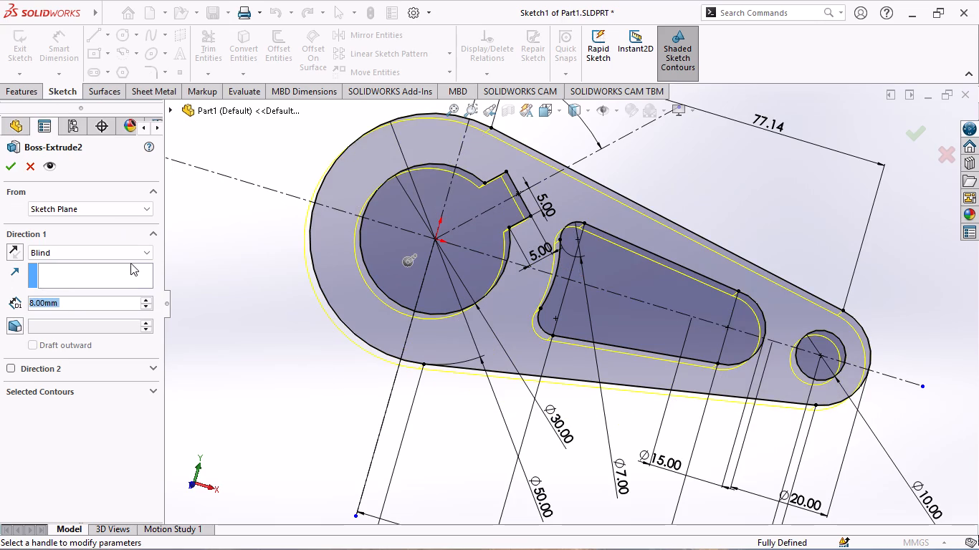
{"action": "left_click", "coordinate": [148, 254]}
{"action": "left_click", "coordinate": [44, 312]}
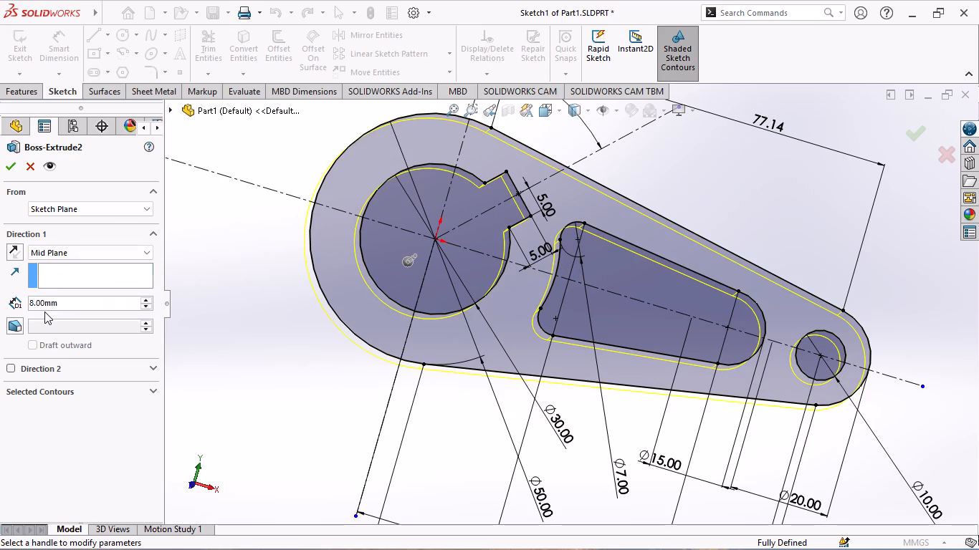
{"action": "left_click", "coordinate": [4, 162]}
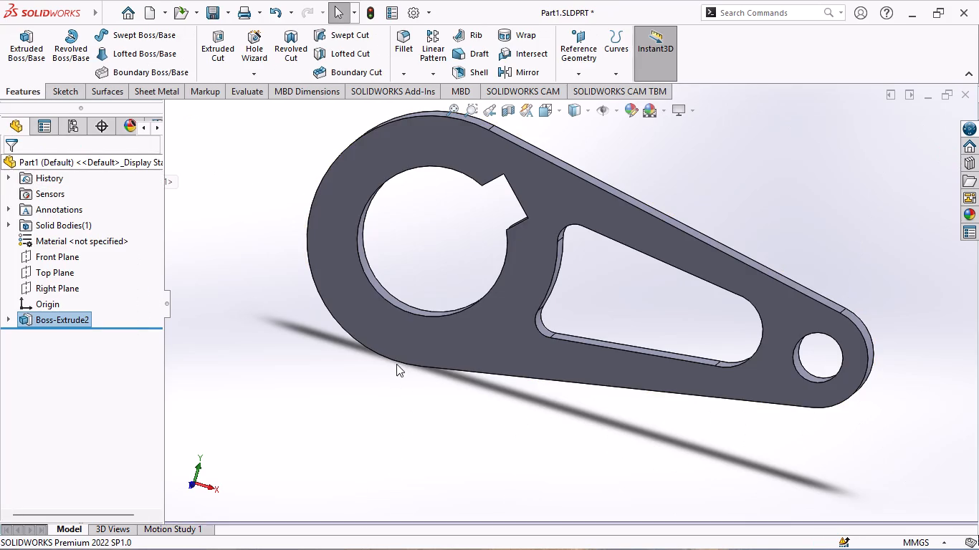
Examine the arm's thickness, notched bore, inner opening and small end hole from several angles.
{"action": "scroll", "coordinate": [396, 364], "scroll_direction": "up", "scroll_amount": 1}
{"action": "middle_click_drag", "start_coordinate": [808, 231], "coordinate": [689, 246]}
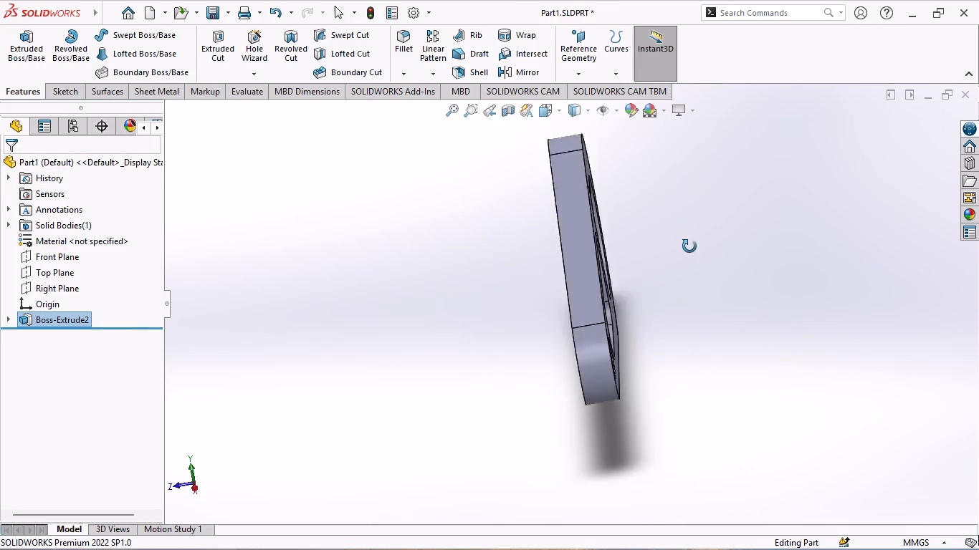
{"action": "middle_click_drag", "start_coordinate": [689, 246], "coordinate": [742, 258]}
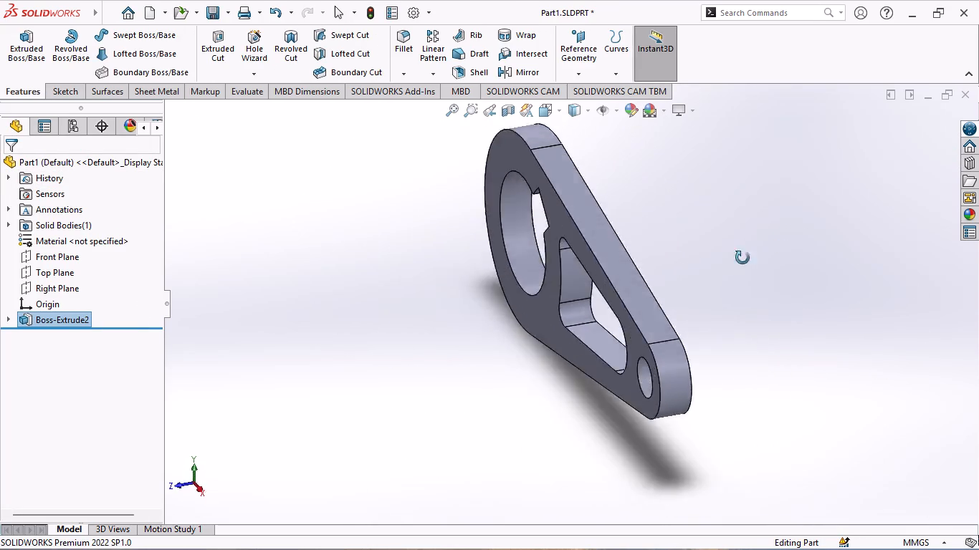
{"action": "middle_click_drag", "start_coordinate": [742, 258], "coordinate": [733, 273]}
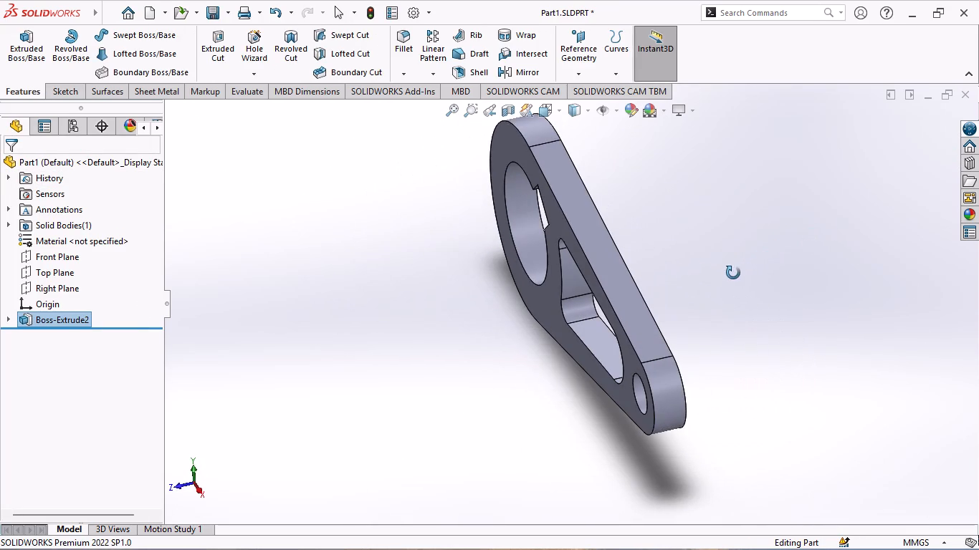
{"action": "middle_click_drag", "start_coordinate": [733, 273], "coordinate": [782, 273]}
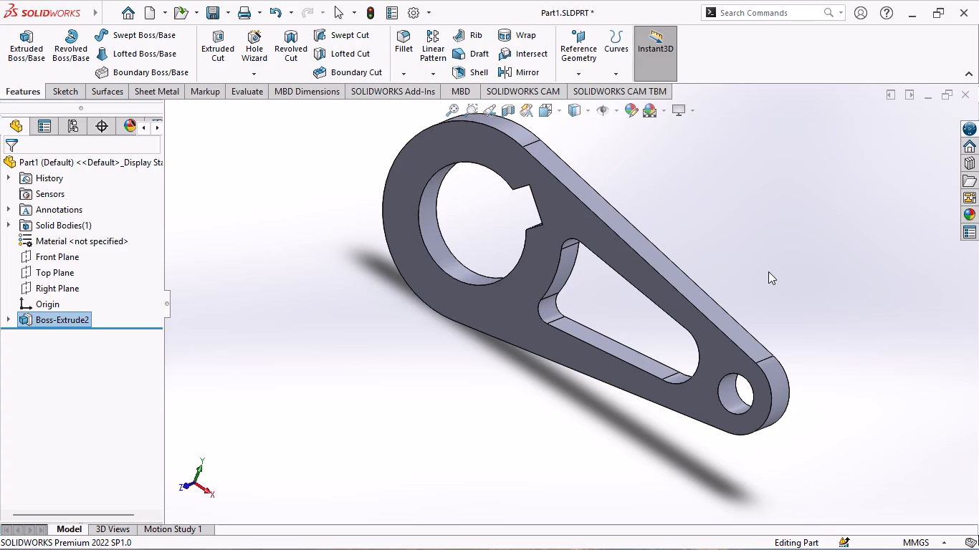
{"action": "scroll", "coordinate": [768, 271], "scroll_direction": "down", "scroll_amount": 1}
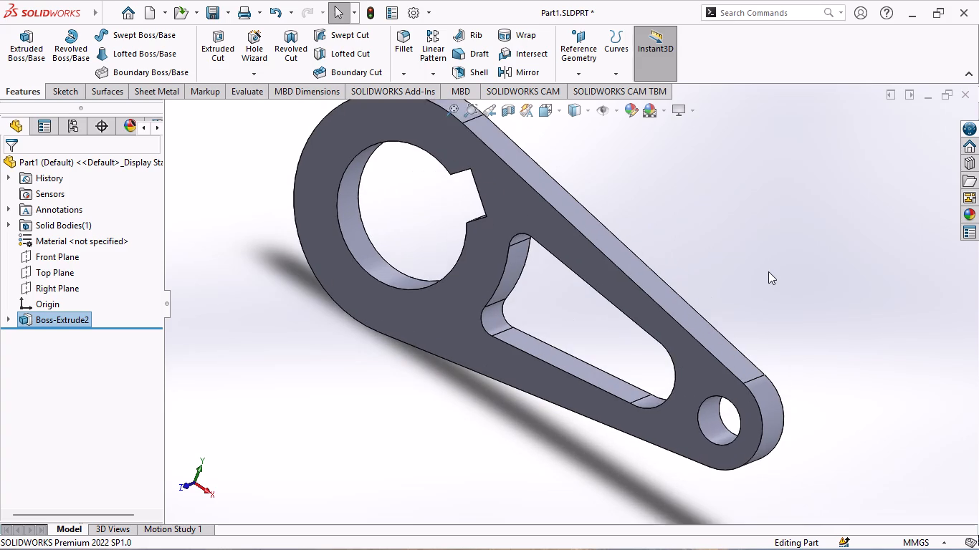
{"action": "scroll", "coordinate": [608, 264], "scroll_direction": "up", "scroll_amount": 2}
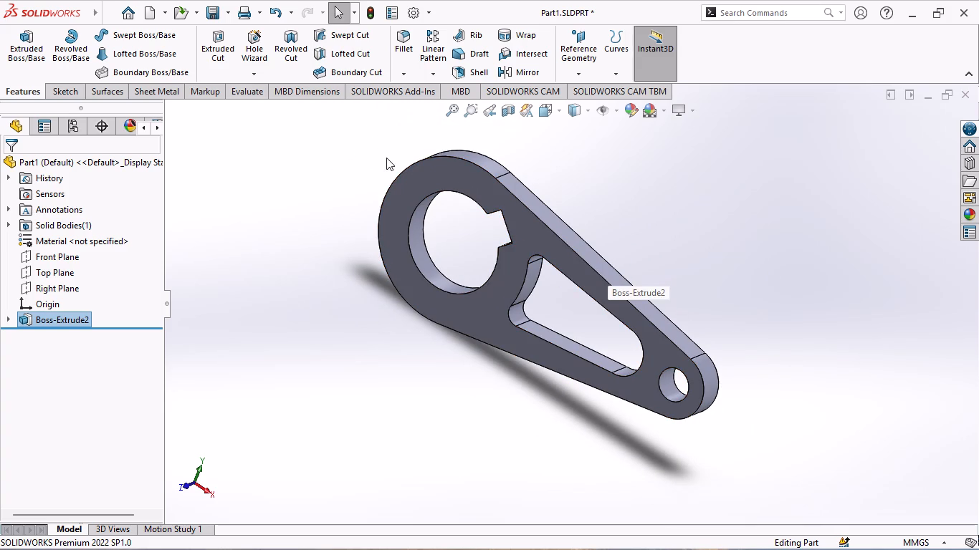
{"action": "middle_click_drag", "start_coordinate": [348, 174], "coordinate": [357, 221]}
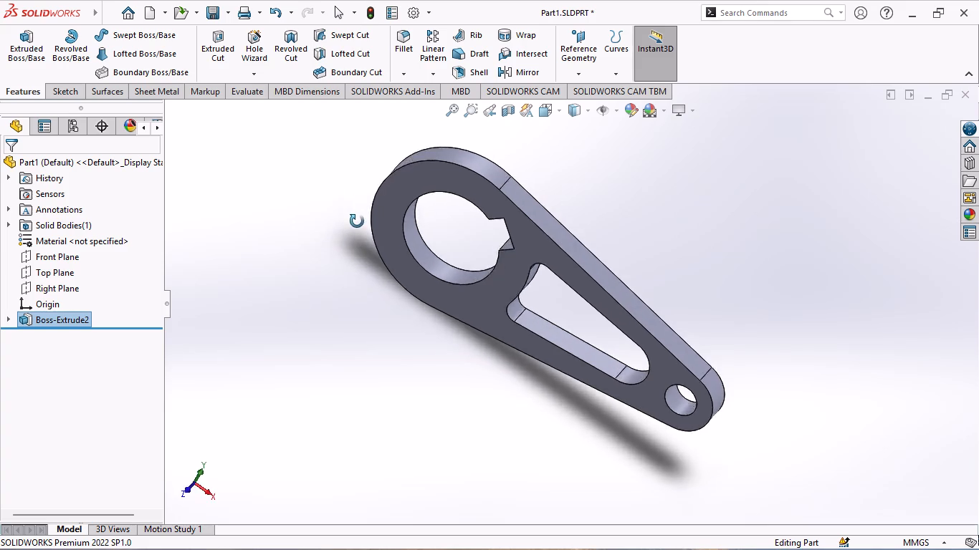
{"action": "middle_click_drag", "start_coordinate": [357, 221], "coordinate": [401, 188]}
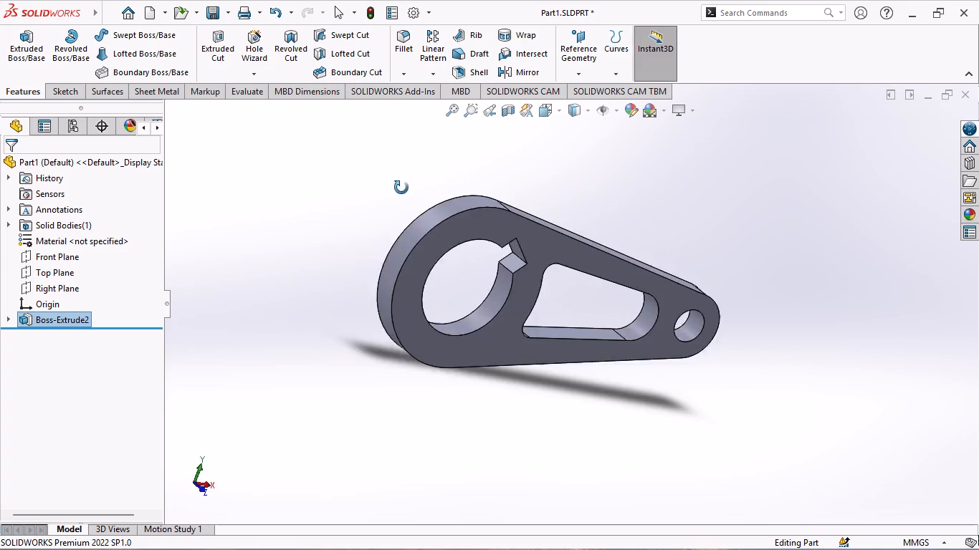
{"action": "middle_click_drag", "start_coordinate": [401, 188], "coordinate": [358, 203]}
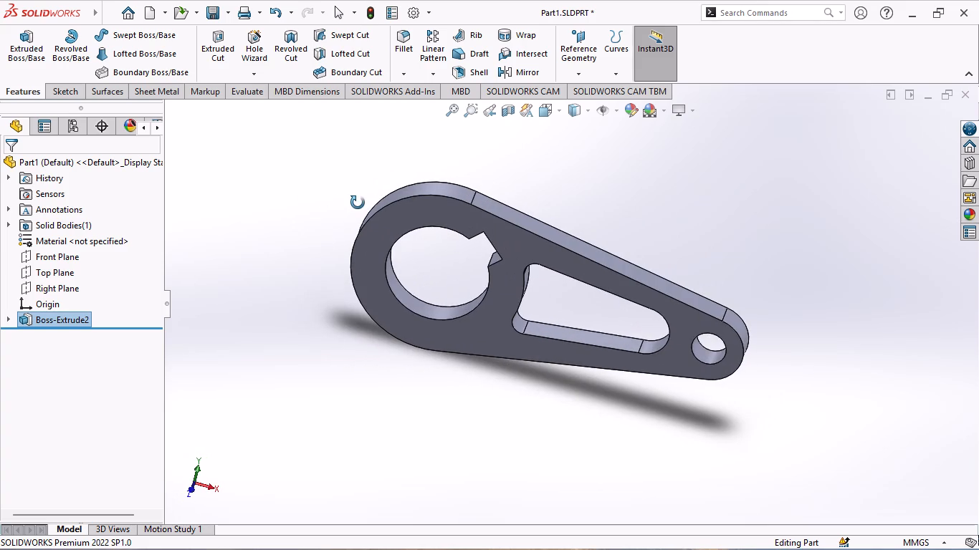
Examine the 8 mm arm's faces, edges, bore and openings from several angles.
{"action": "middle_click_drag", "start_coordinate": [358, 203], "coordinate": [377, 196]}
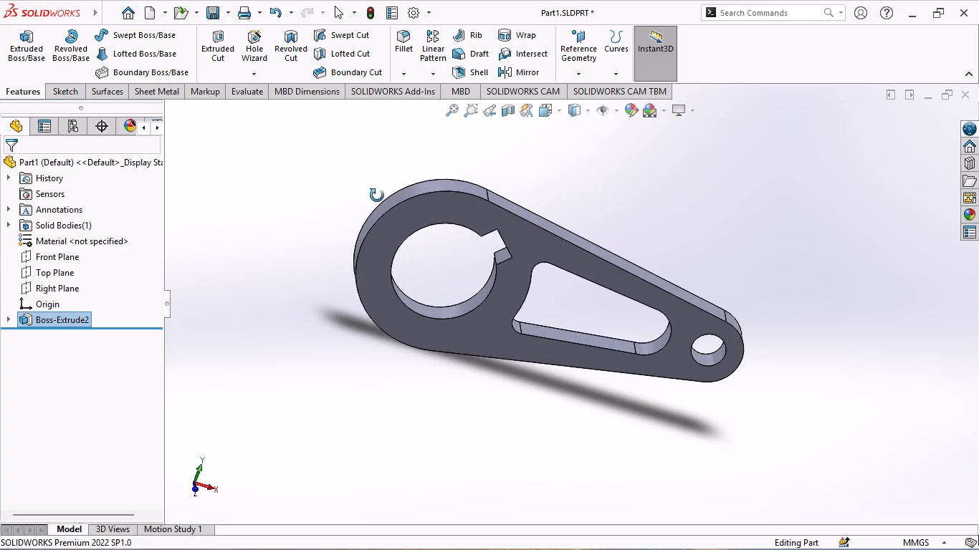
{"action": "middle_click_drag", "start_coordinate": [377, 196], "coordinate": [392, 203]}
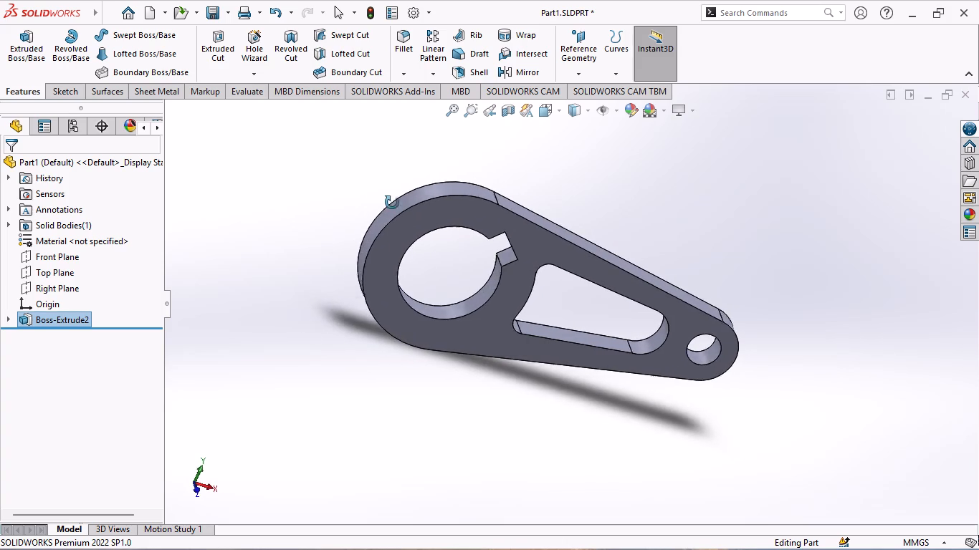
{"action": "middle_click_drag", "start_coordinate": [392, 203], "coordinate": [359, 236]}
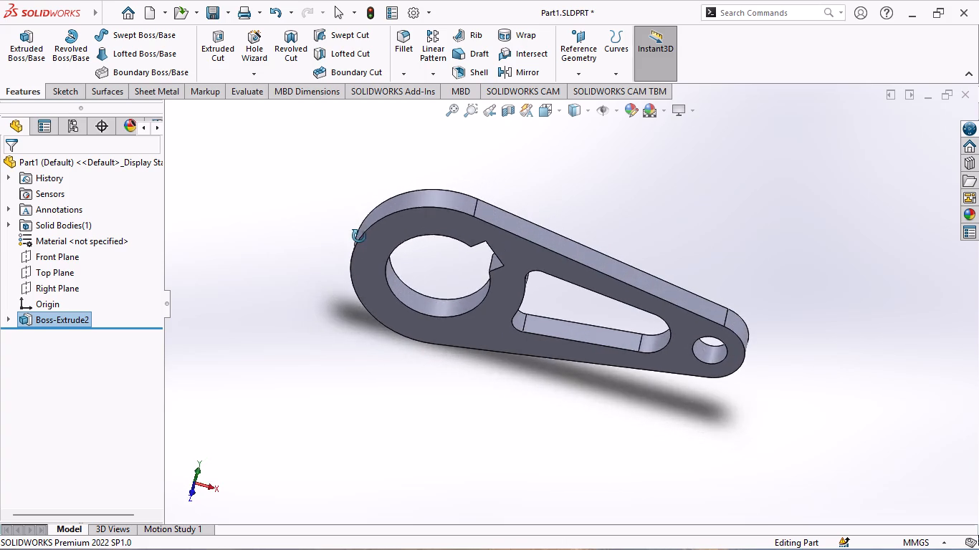
{"action": "middle_click_drag", "start_coordinate": [359, 236], "coordinate": [419, 291]}
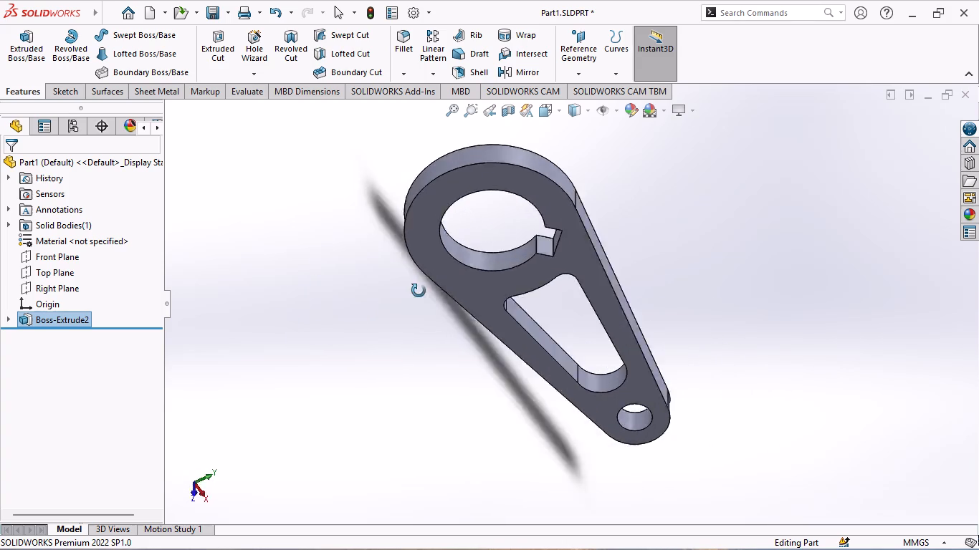
{"action": "middle_click_drag", "start_coordinate": [419, 291], "coordinate": [318, 185]}
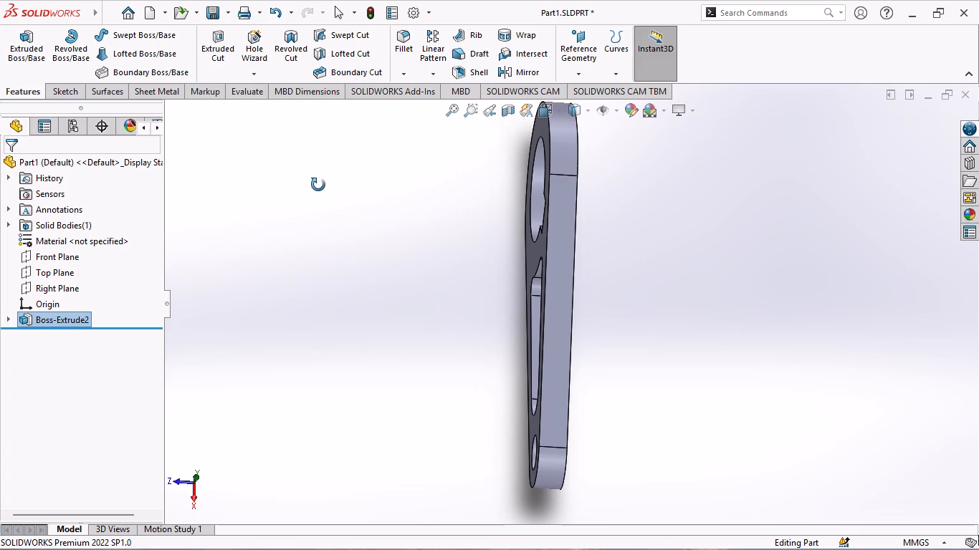
{"action": "middle_click_drag", "start_coordinate": [318, 185], "coordinate": [331, 196]}
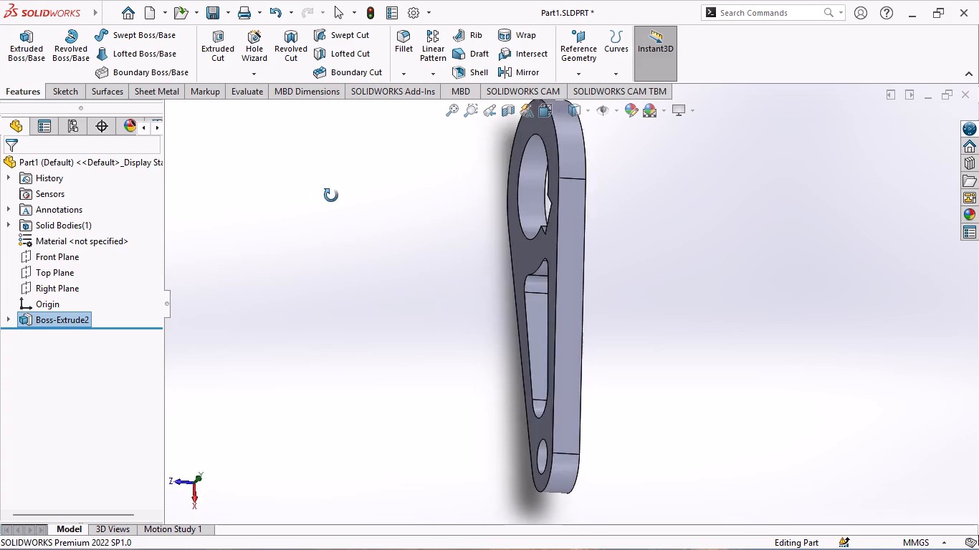
{"action": "middle_click_drag", "start_coordinate": [331, 196], "coordinate": [403, 393]}
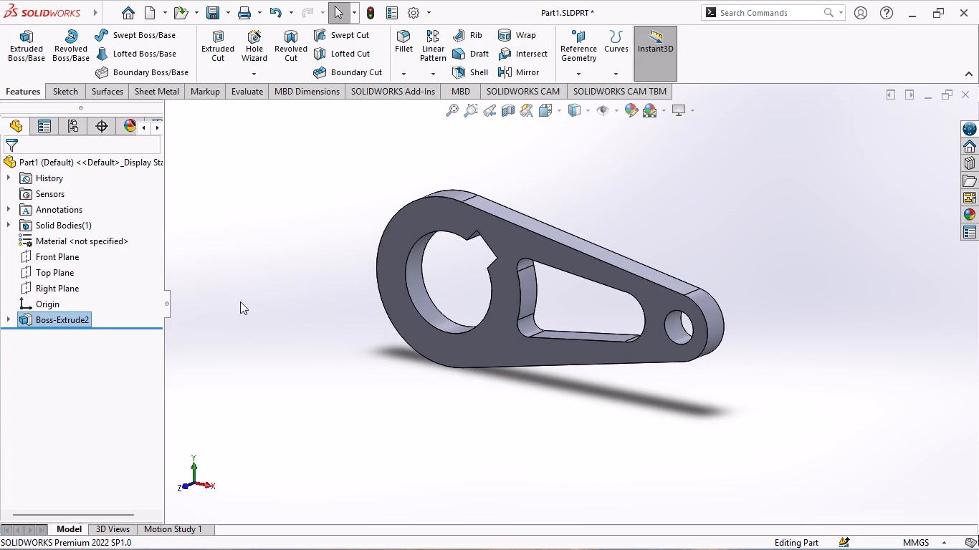
Undo the 8 mm Mid Plane edit of the arm's boss extrusion.
{"action": "key", "text": "ctrl+z"}
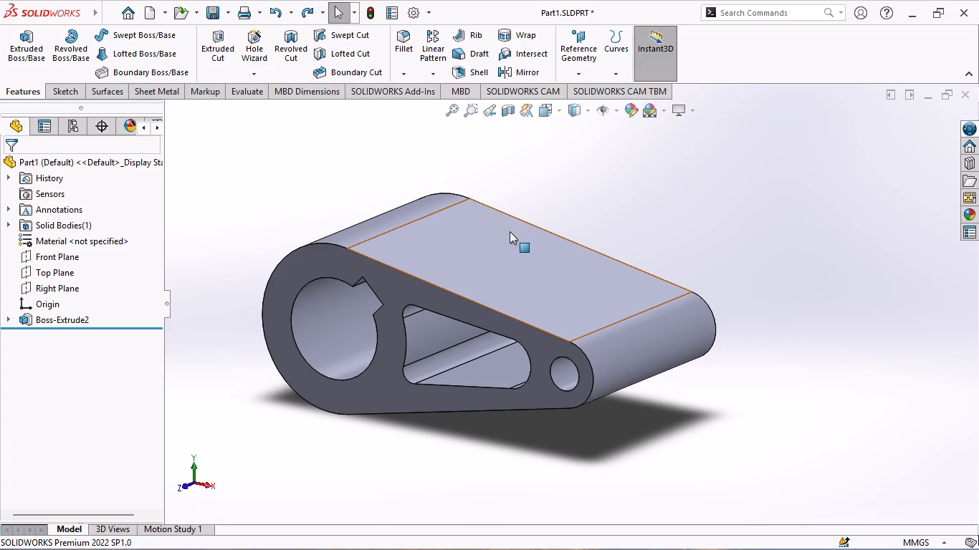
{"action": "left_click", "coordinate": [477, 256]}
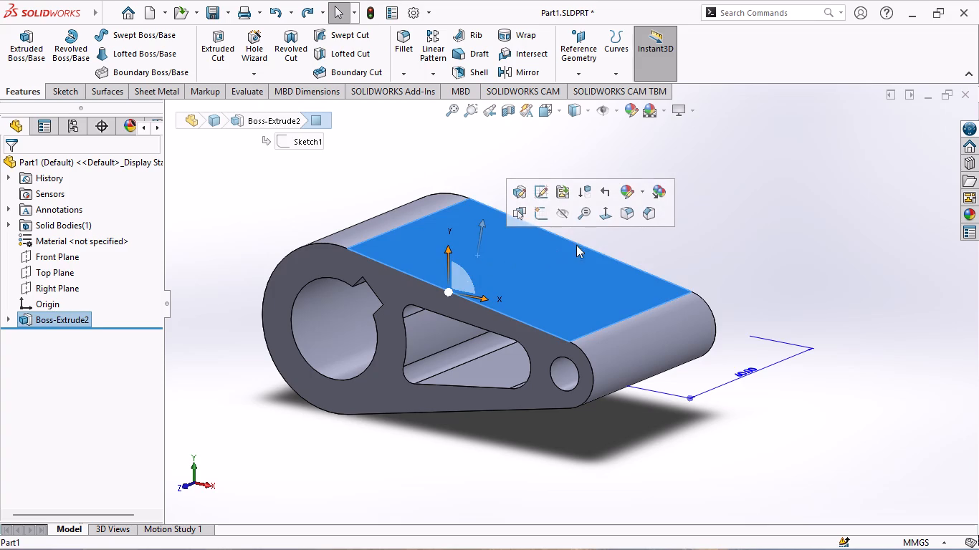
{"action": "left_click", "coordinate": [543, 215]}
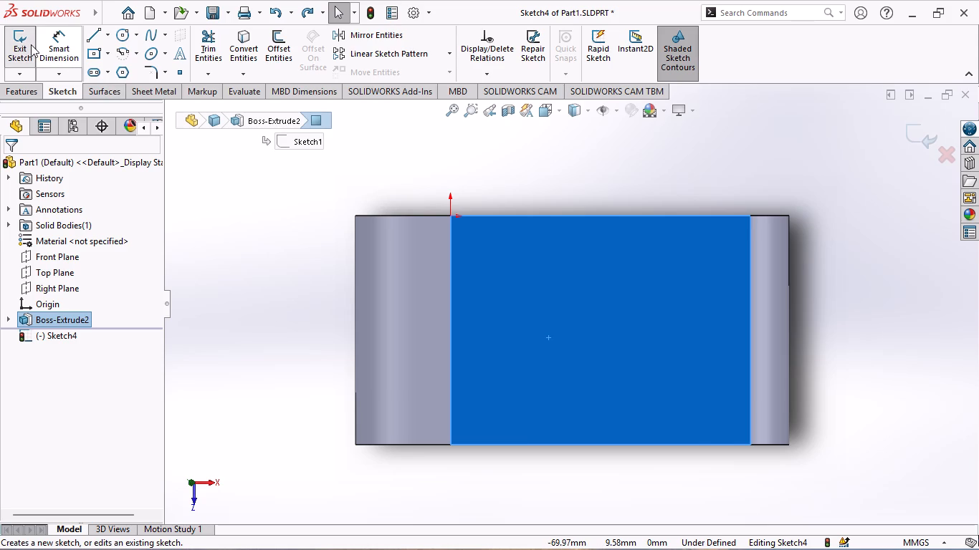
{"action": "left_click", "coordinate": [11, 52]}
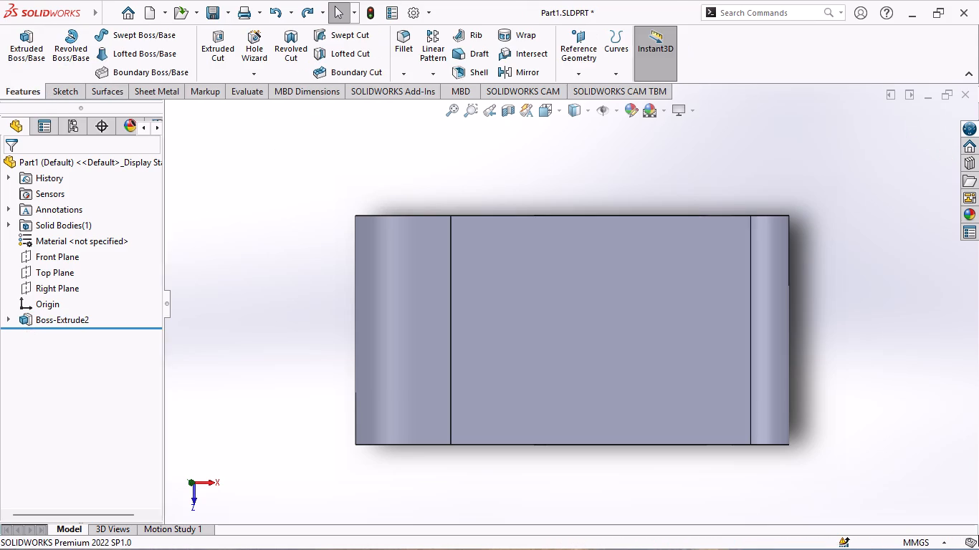
In a new sketch on the Top Plane, draw a vertical centerline through the origin, extending past the arm's back edge.
{"action": "left_click", "coordinate": [52, 271]}
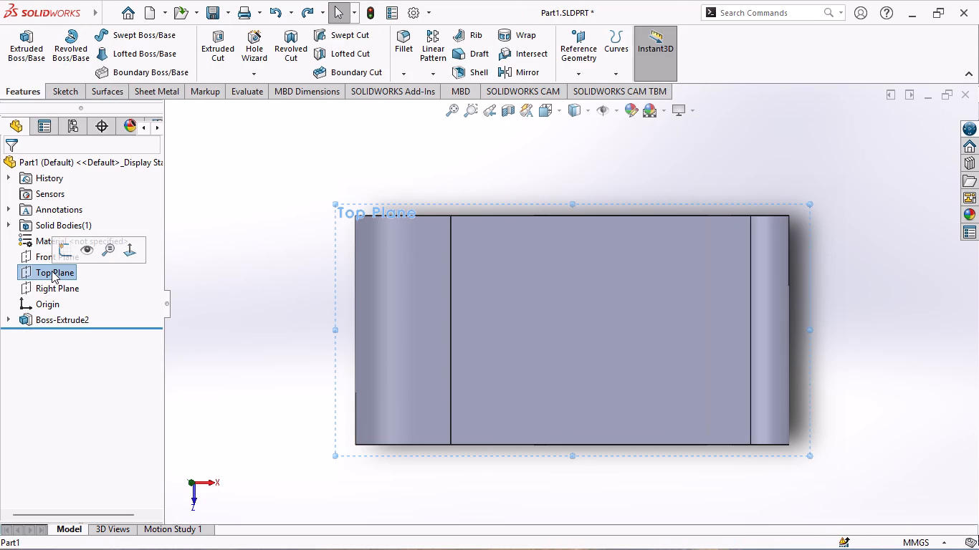
{"action": "left_click", "coordinate": [67, 247]}
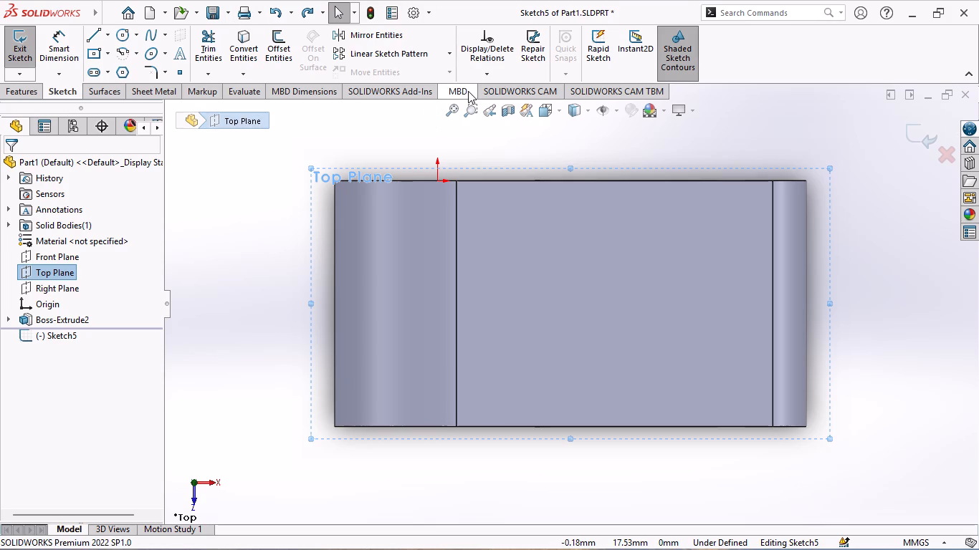
{"action": "left_click", "coordinate": [198, 255]}
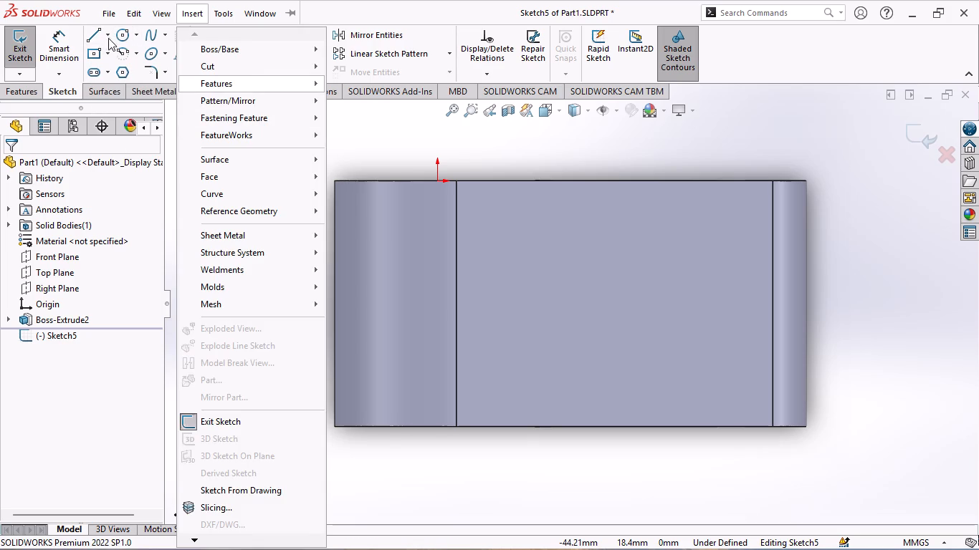
{"action": "left_click", "coordinate": [512, 155]}
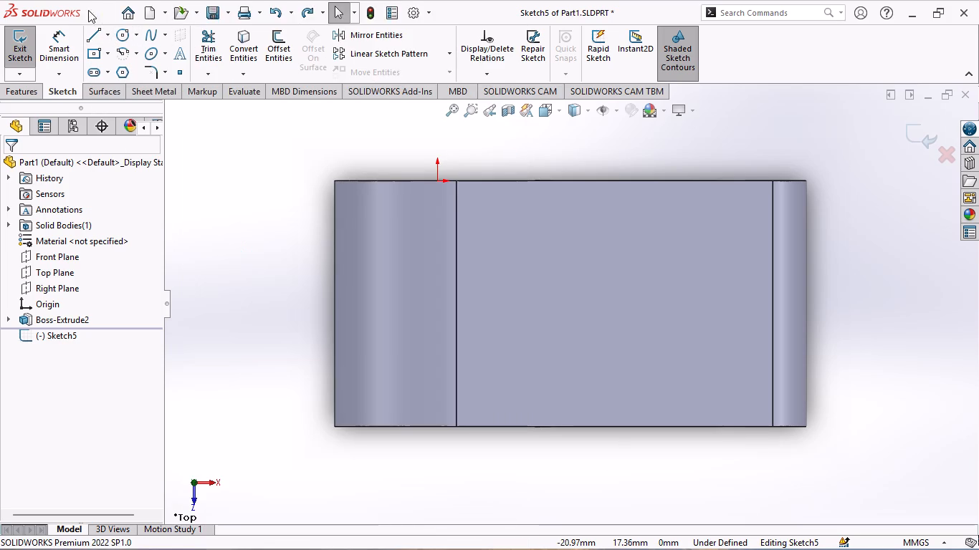
{"action": "left_click", "coordinate": [105, 29]}
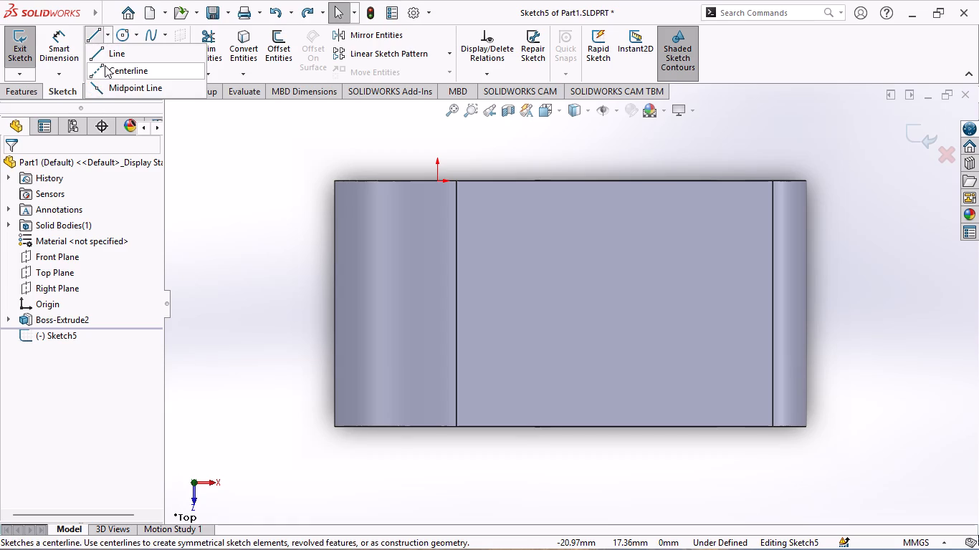
{"action": "left_click", "coordinate": [107, 64]}
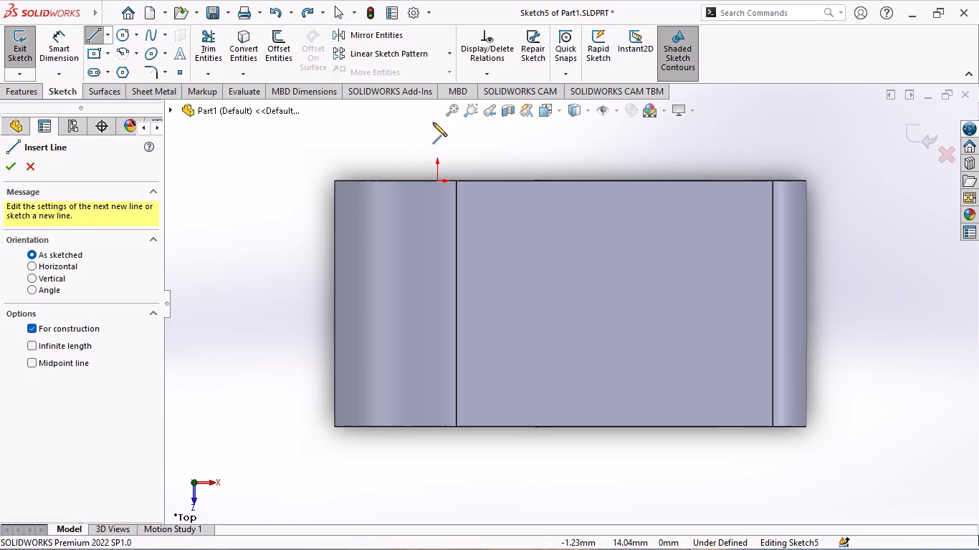
{"action": "left_click", "coordinate": [438, 121]}
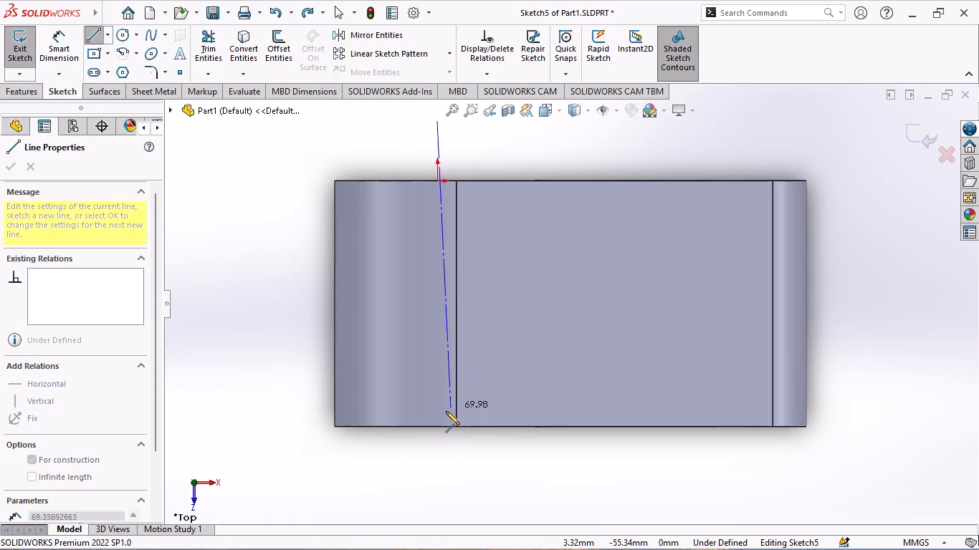
{"action": "left_click", "coordinate": [437, 387]}
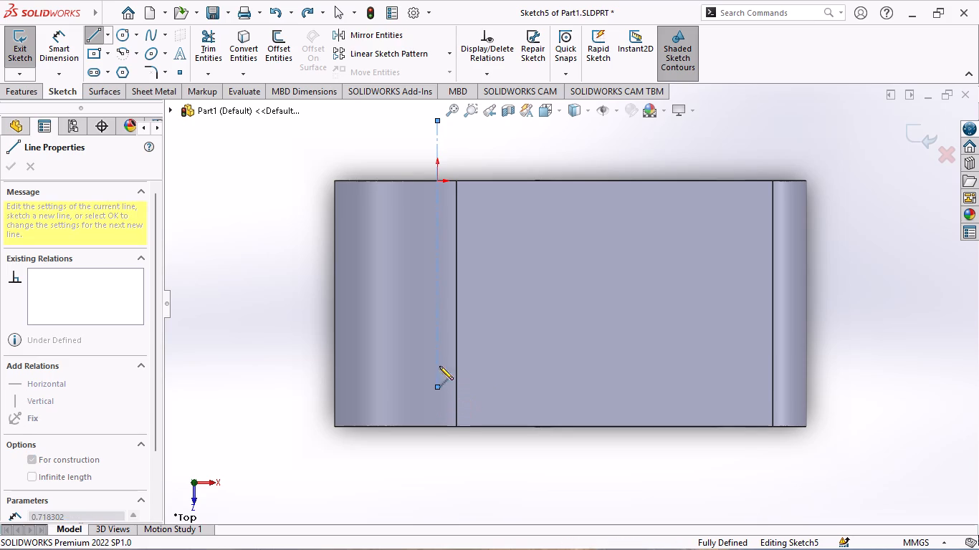
{"action": "key", "text": "Escape"}
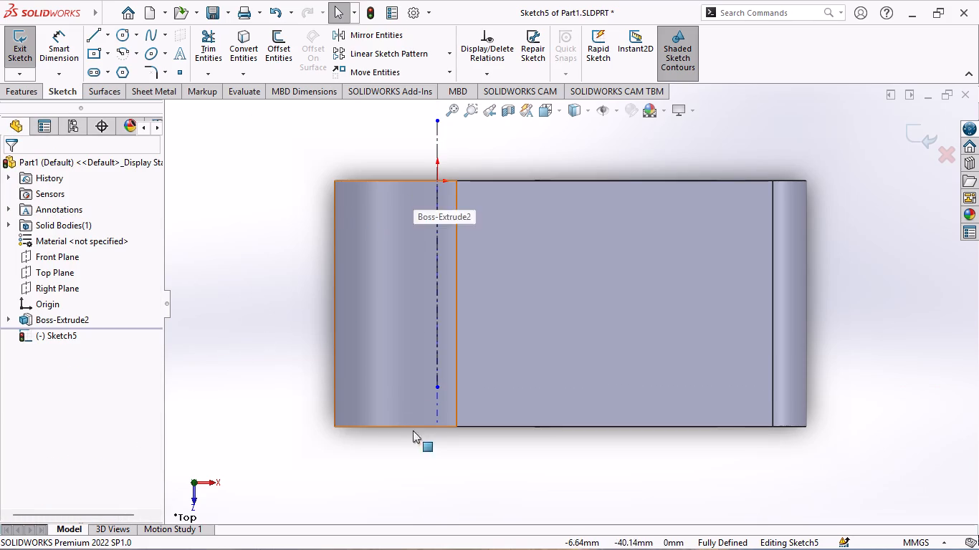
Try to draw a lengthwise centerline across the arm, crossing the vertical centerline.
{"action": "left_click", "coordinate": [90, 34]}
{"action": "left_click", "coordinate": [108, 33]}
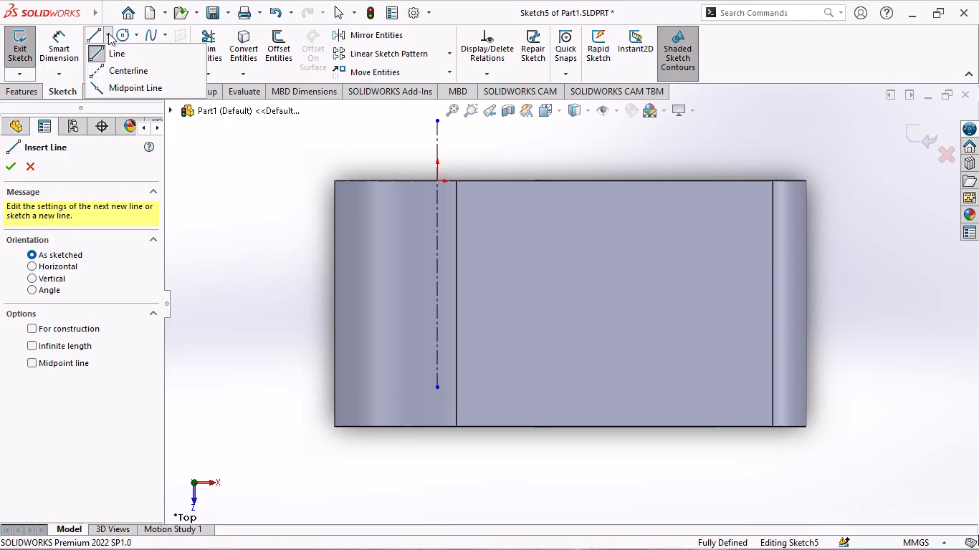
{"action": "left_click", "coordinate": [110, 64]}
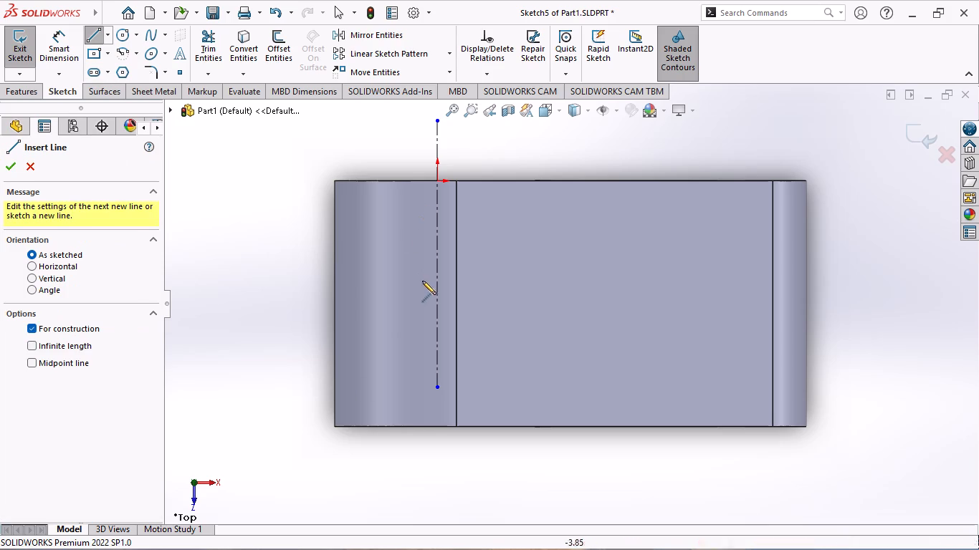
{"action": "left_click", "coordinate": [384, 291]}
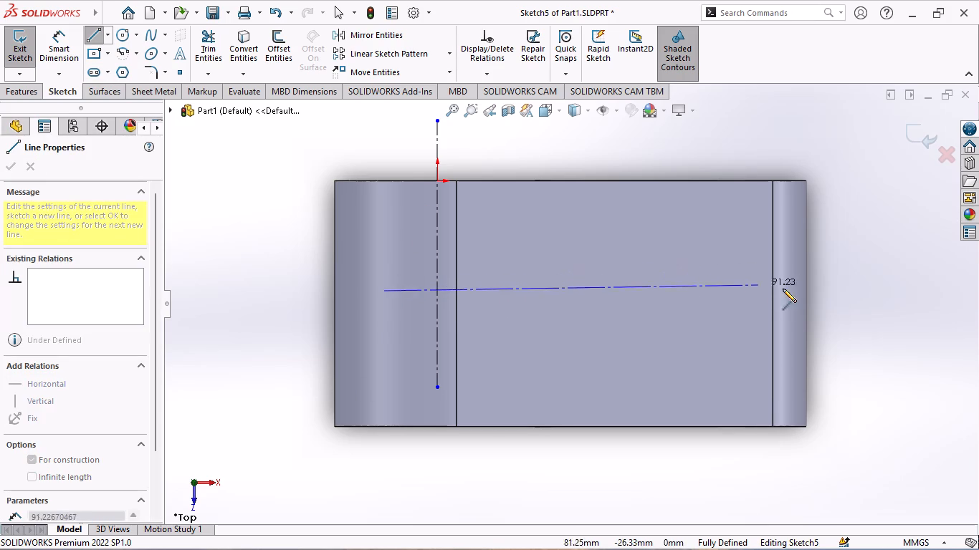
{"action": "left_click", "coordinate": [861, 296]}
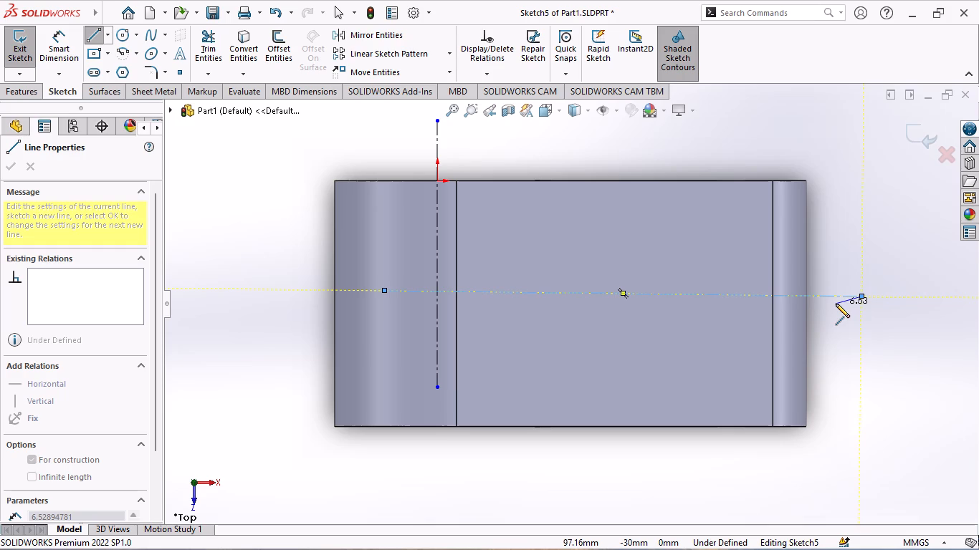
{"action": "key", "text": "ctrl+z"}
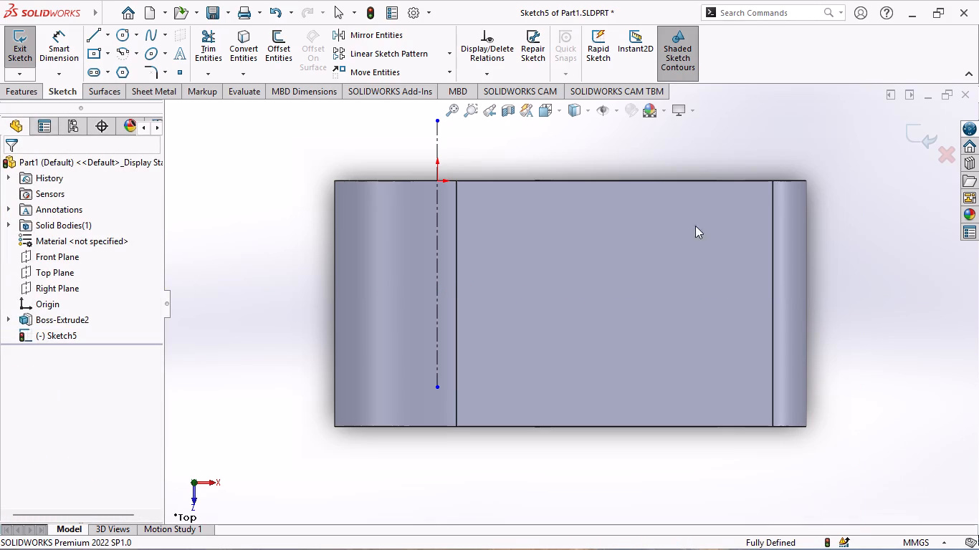
Draw a horizontal centerline about 114 mm long across the arm, crossing the vertical centerline and extending beyond the small end.
{"action": "left_click", "coordinate": [108, 37]}
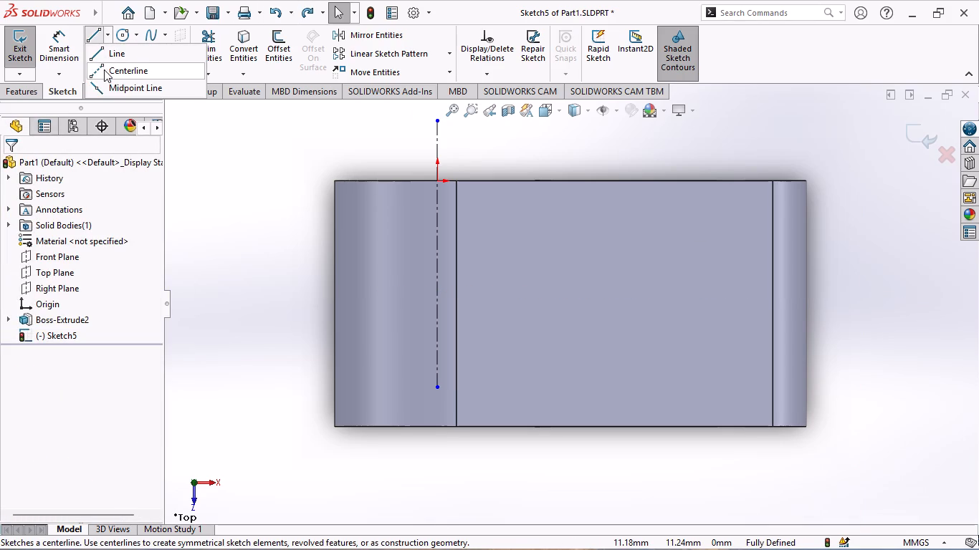
{"action": "left_click", "coordinate": [104, 72]}
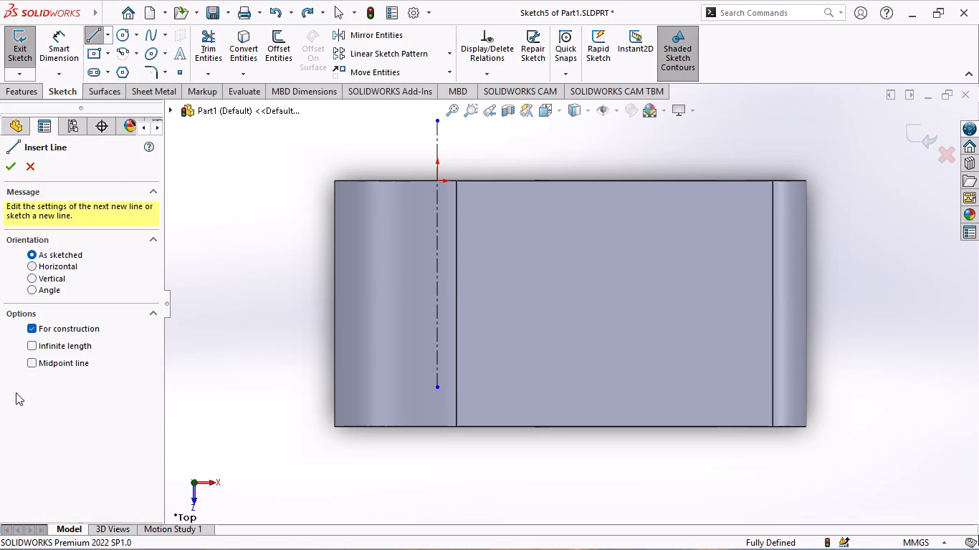
{"action": "left_click", "coordinate": [385, 296]}
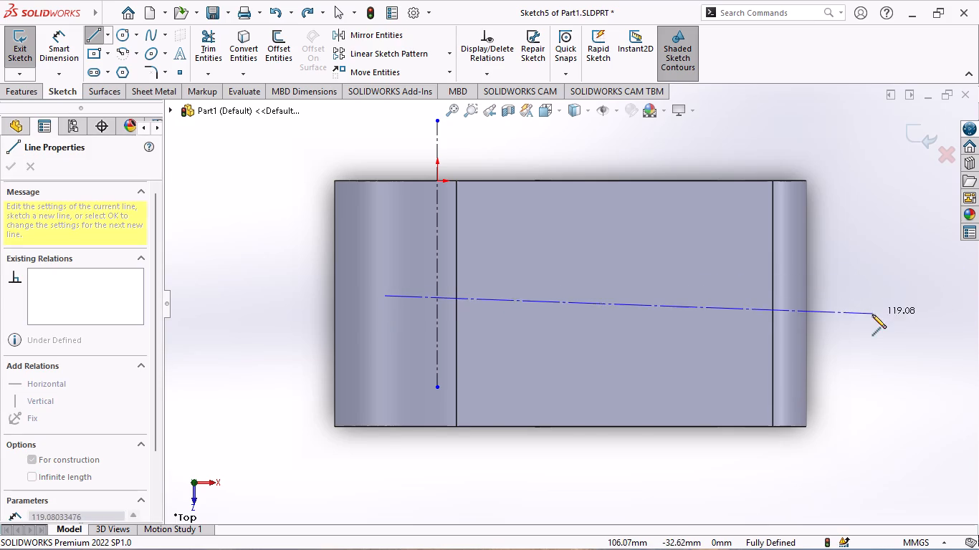
{"action": "left_click", "coordinate": [851, 294]}
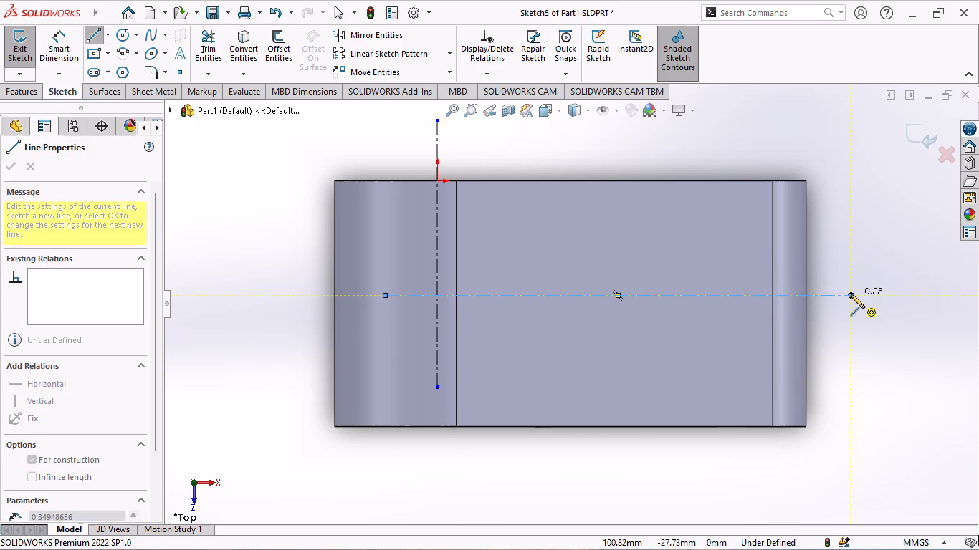
{"action": "key", "text": "Escape"}
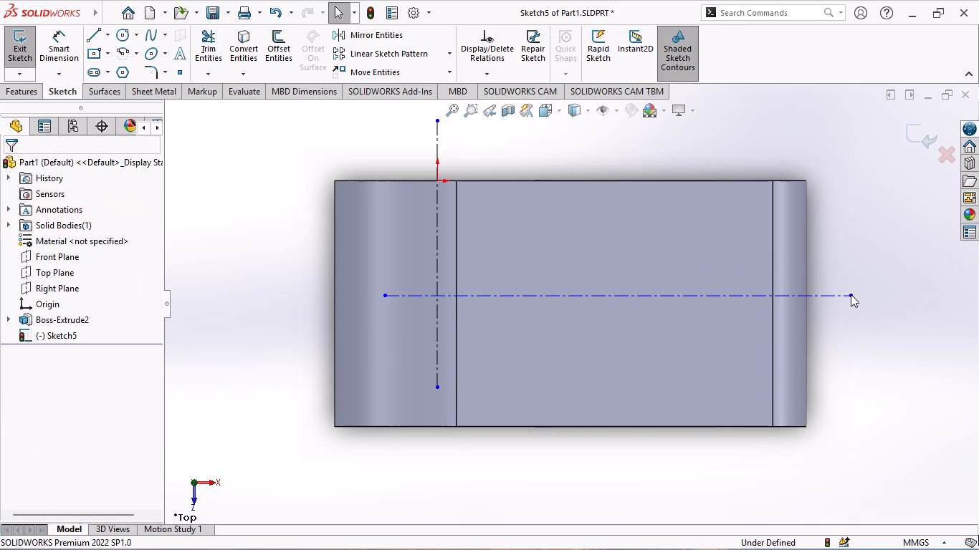
Dimension the horizontal centerline at 30 mm from the arm's back edge at the origin.
{"action": "left_click", "coordinate": [62, 57]}
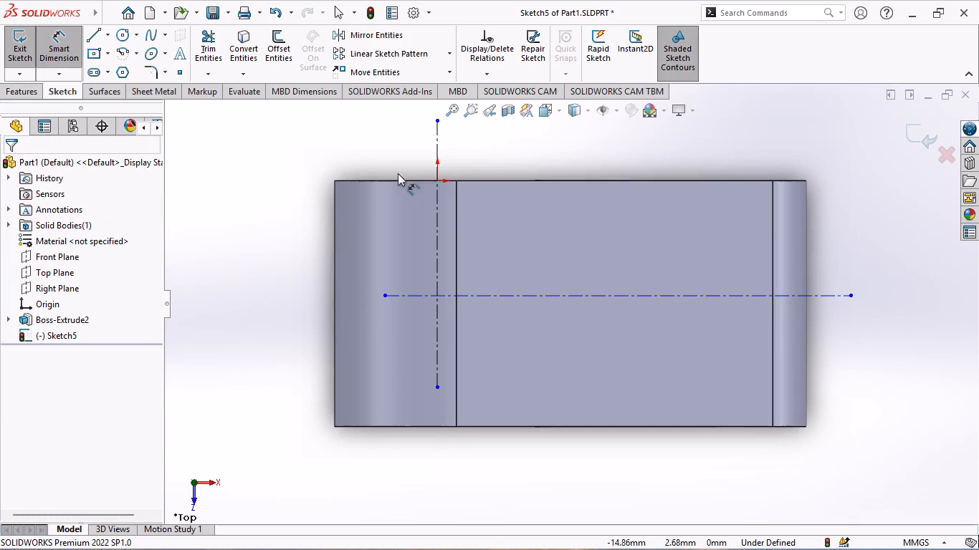
{"action": "left_click", "coordinate": [471, 182]}
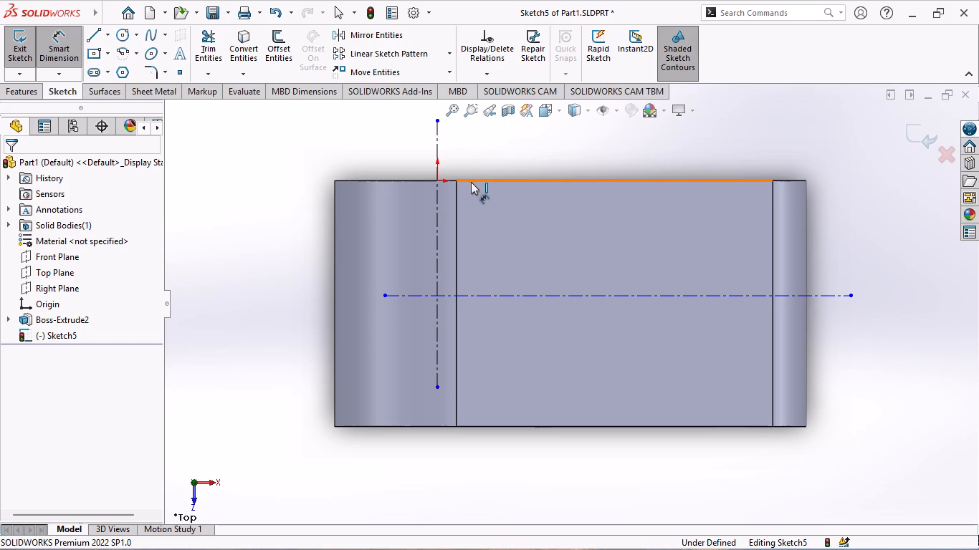
{"action": "left_click", "coordinate": [479, 296]}
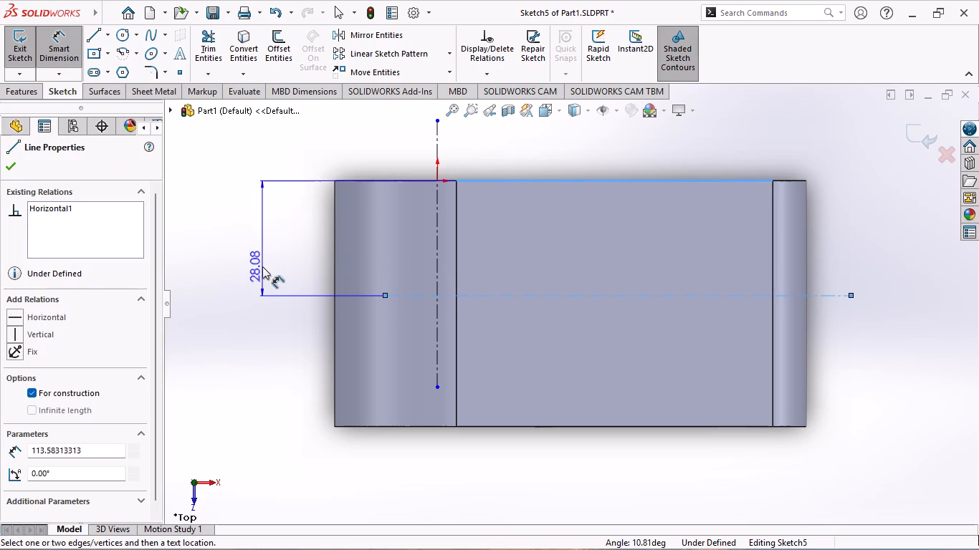
{"action": "left_click", "coordinate": [262, 266]}
{"action": "type", "text": "30"}
{"action": "key", "text": "Return"}
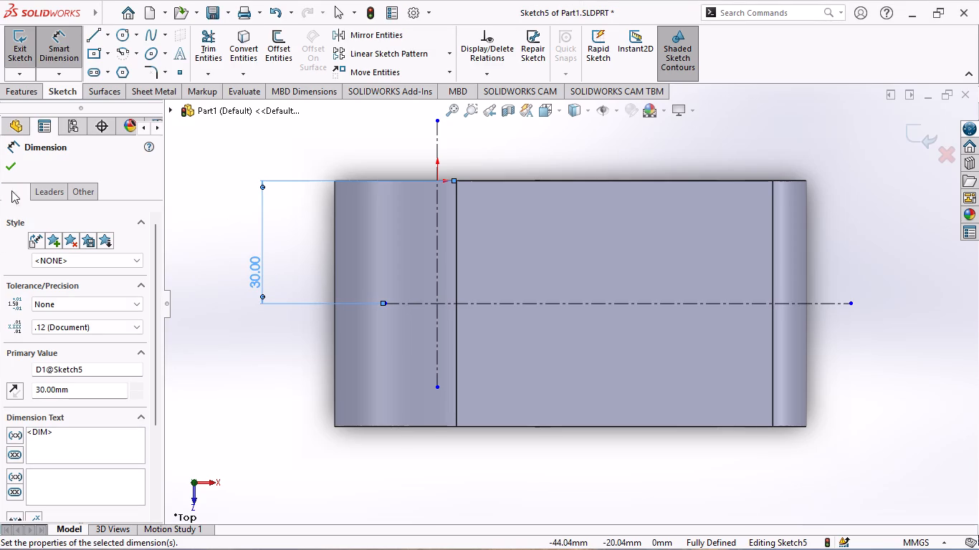
{"action": "left_click", "coordinate": [6, 173]}
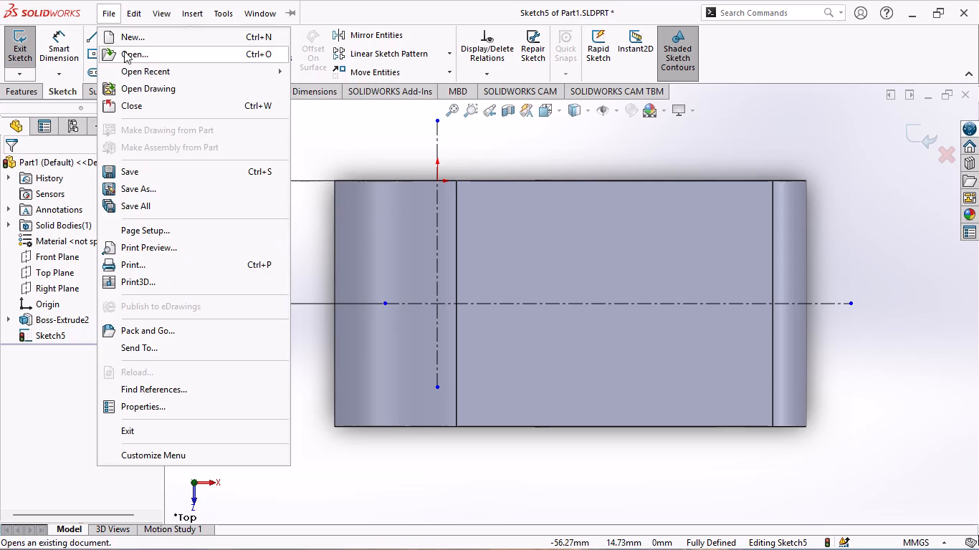
Draw a horizontal line about 19 mm long from the inner vertical edge near the origin, between the arm's back edge and the horizontal centerline.
{"action": "left_click", "coordinate": [333, 137]}
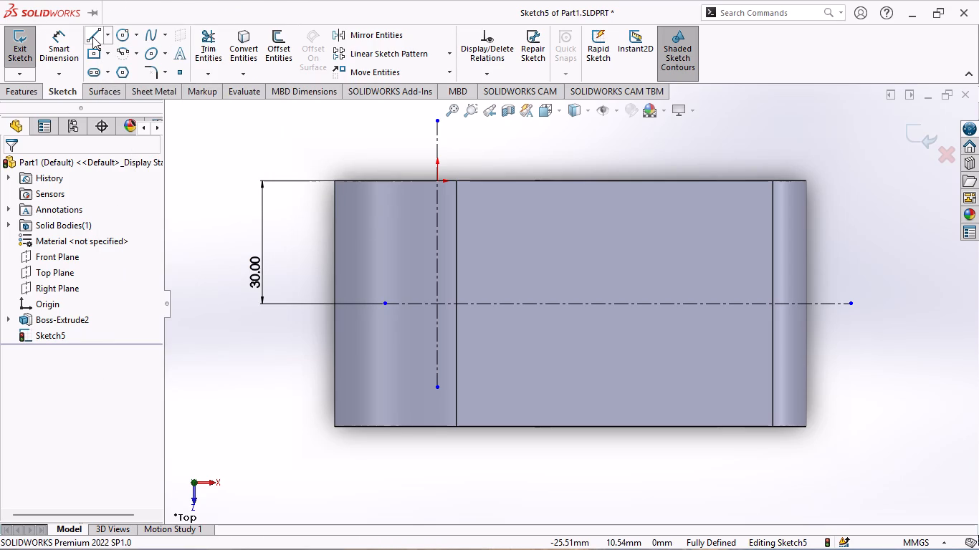
{"action": "left_click", "coordinate": [92, 37]}
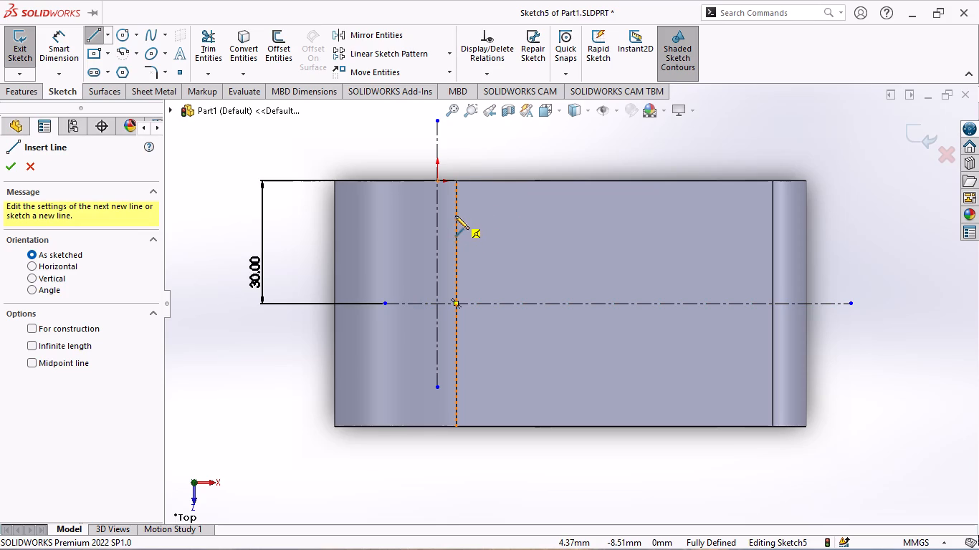
{"action": "left_click", "coordinate": [455, 216]}
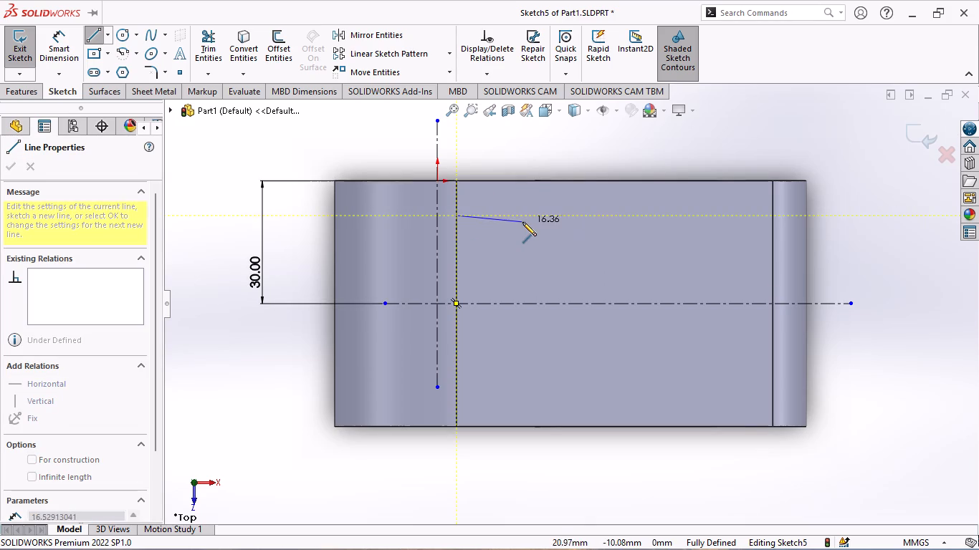
{"action": "left_click", "coordinate": [534, 216]}
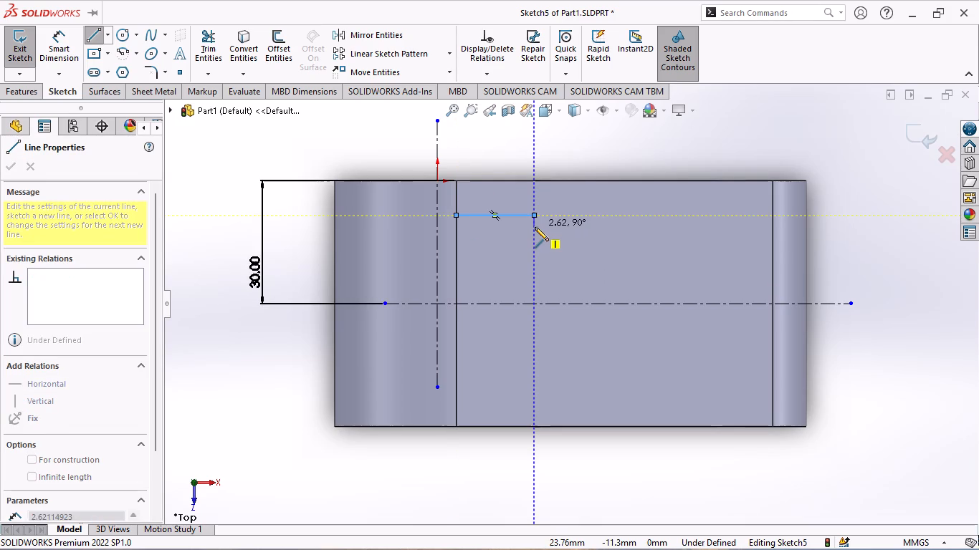
{"action": "key", "text": "Escape"}
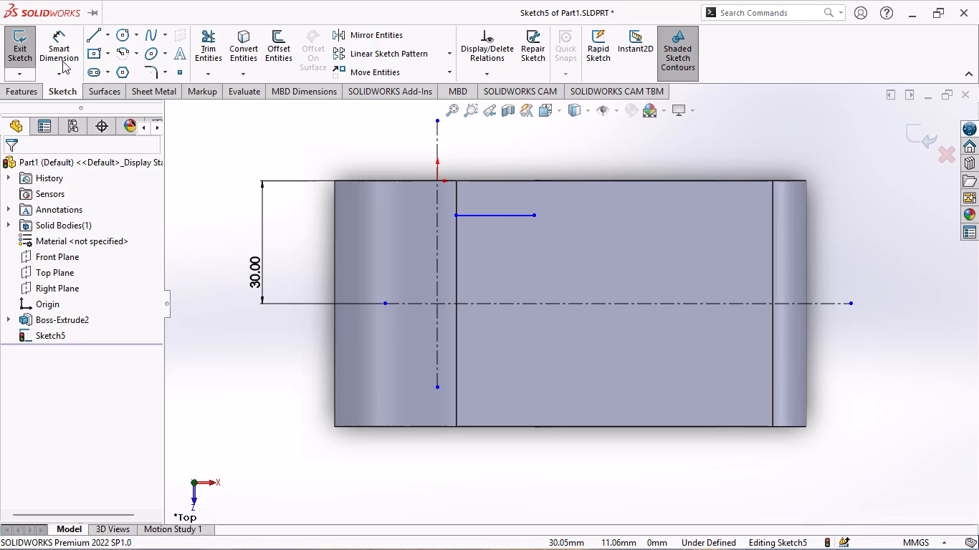
Draw a slanted line about 60 mm long from the short horizontal line's free end to the arm's front edge.
{"action": "left_click", "coordinate": [98, 39]}
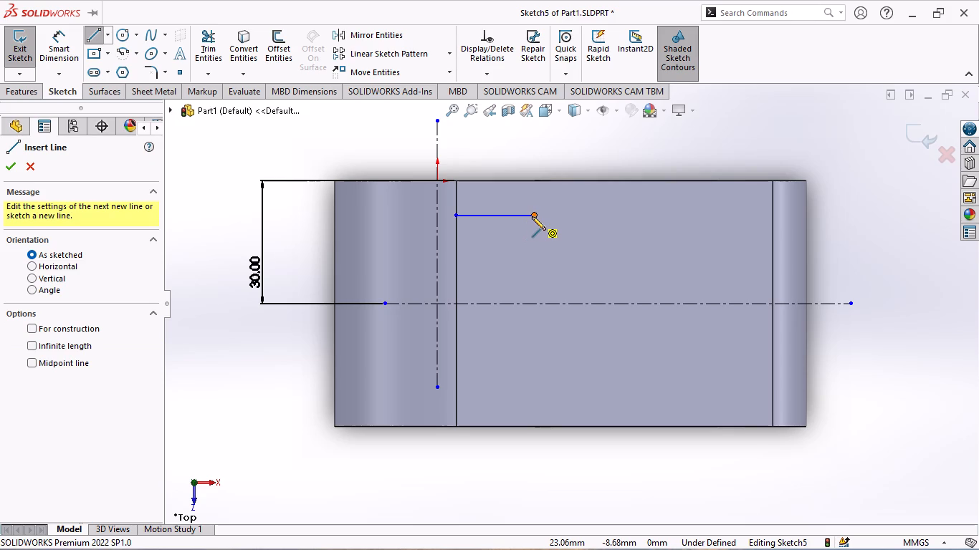
{"action": "left_click", "coordinate": [532, 216]}
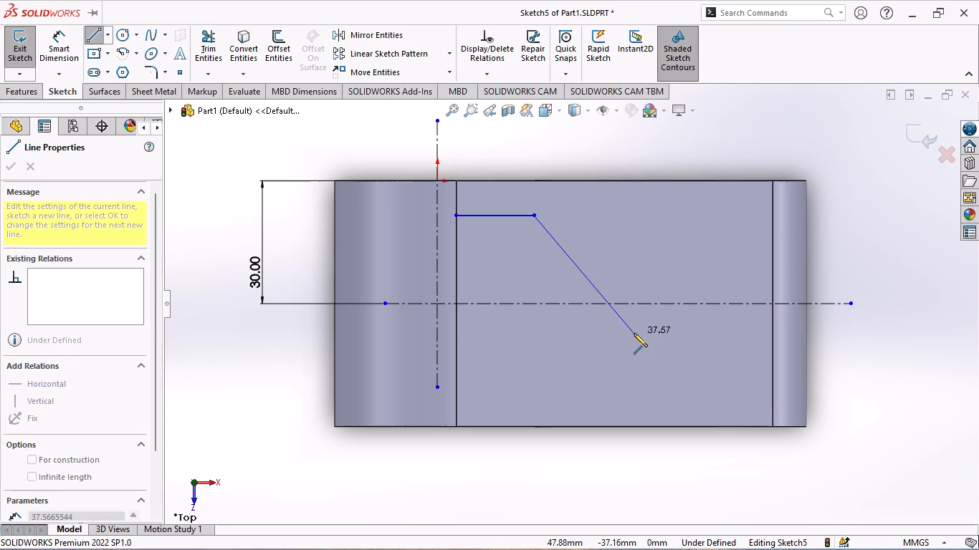
{"action": "left_click", "coordinate": [656, 430]}
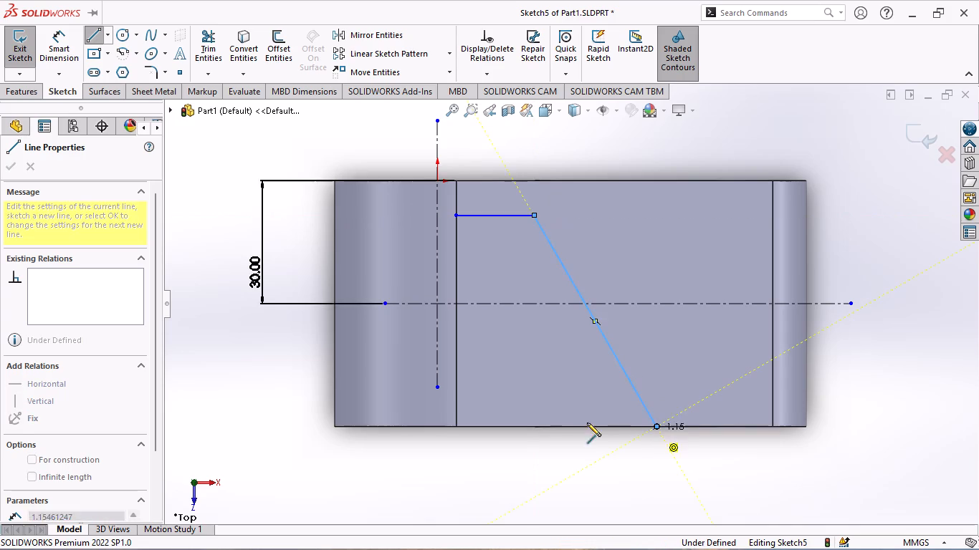
{"action": "key", "text": "Escape"}
{"action": "key", "text": "Escape"}
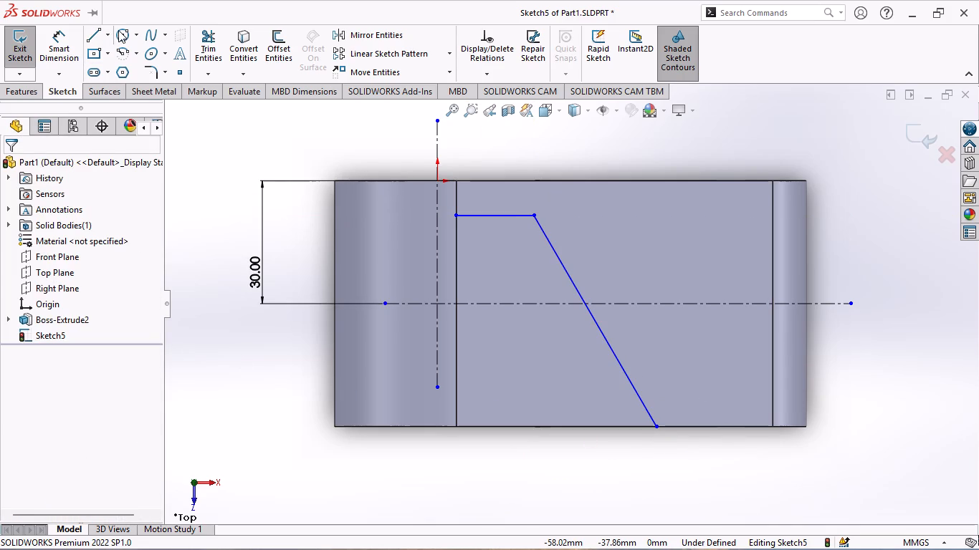
Sketch a circle of about 2.3 mm radius just inside the corner between the short horizontal line and the slanted line.
{"action": "left_click", "coordinate": [118, 30]}
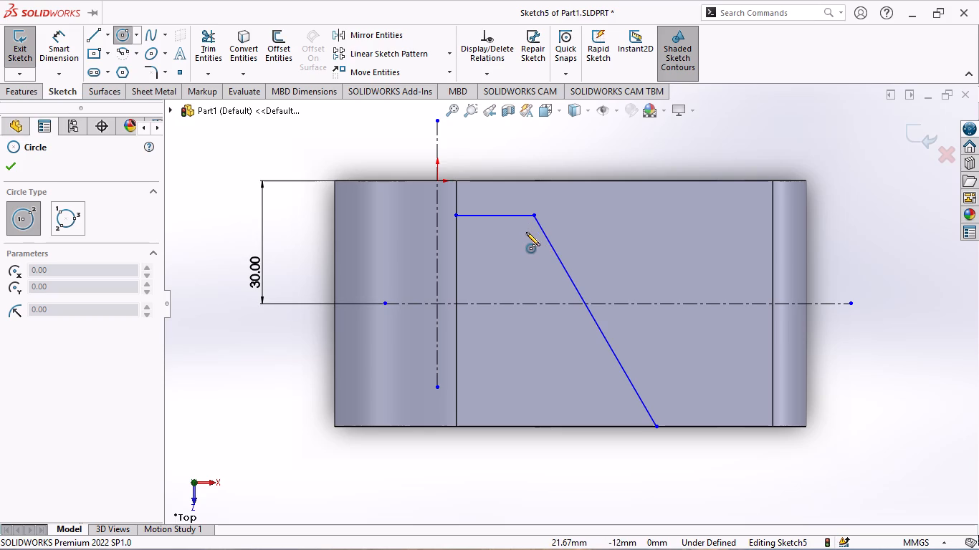
{"action": "left_click", "coordinate": [526, 232]}
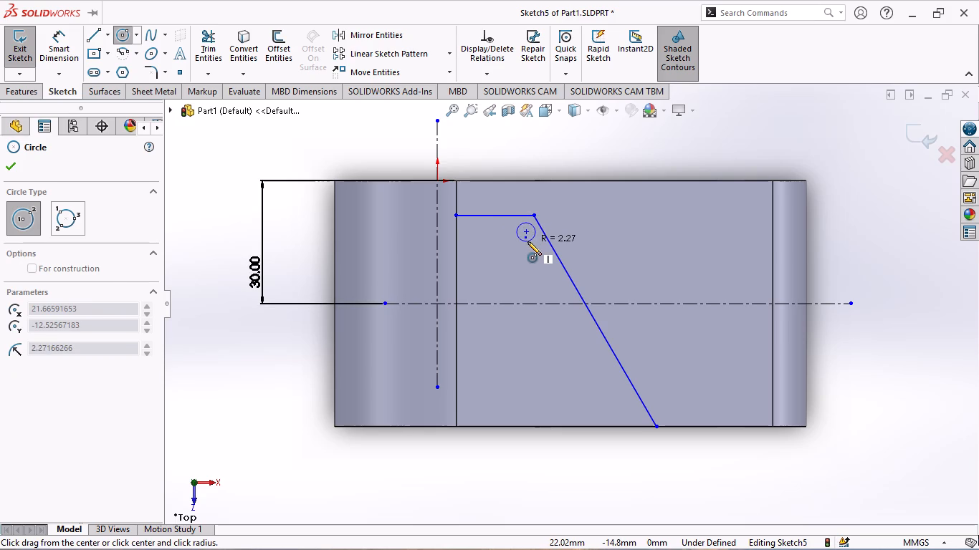
{"action": "left_click", "coordinate": [527, 241]}
{"action": "key", "text": "Escape"}
{"action": "key", "text": "Escape"}
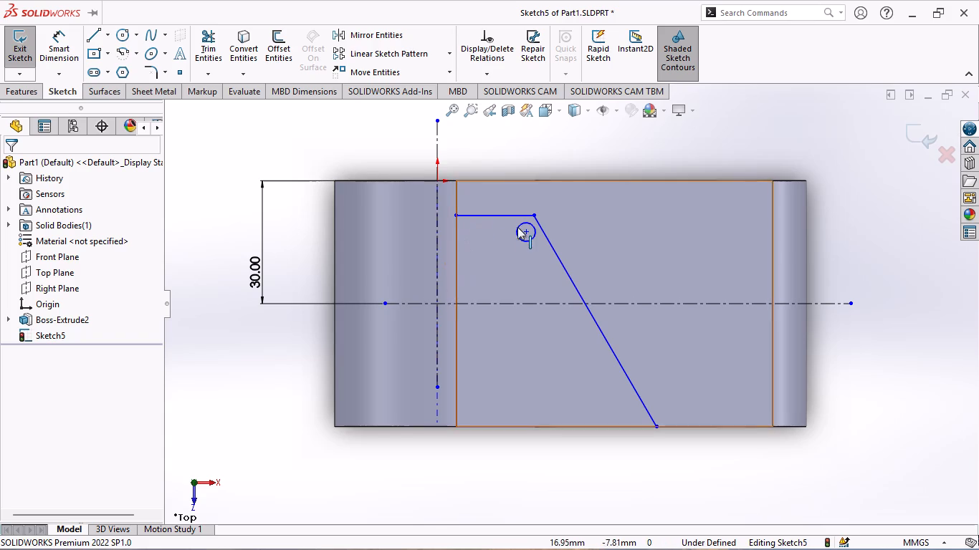
Dimension the circle's diameter at 10 mm.
{"action": "left_click", "coordinate": [62, 32]}
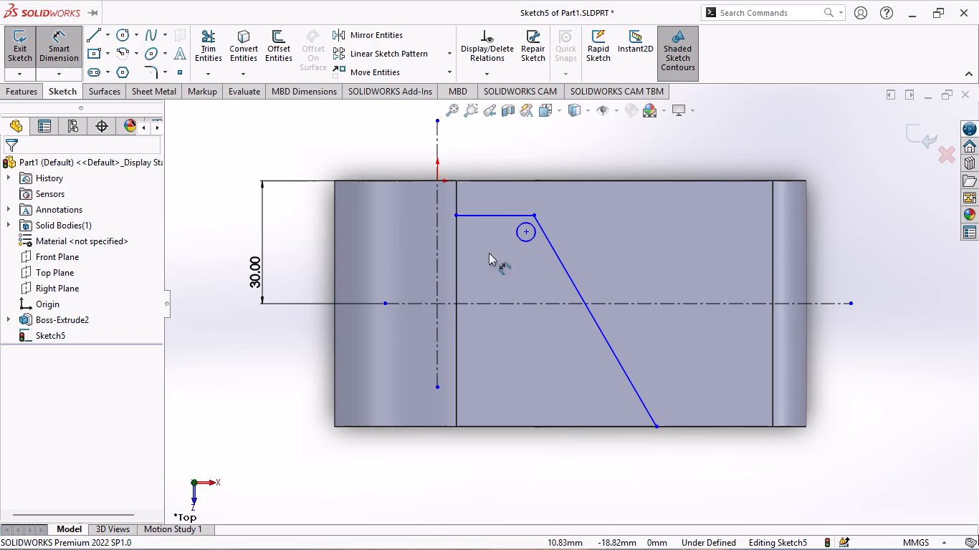
{"action": "double_click", "coordinate": [533, 243]}
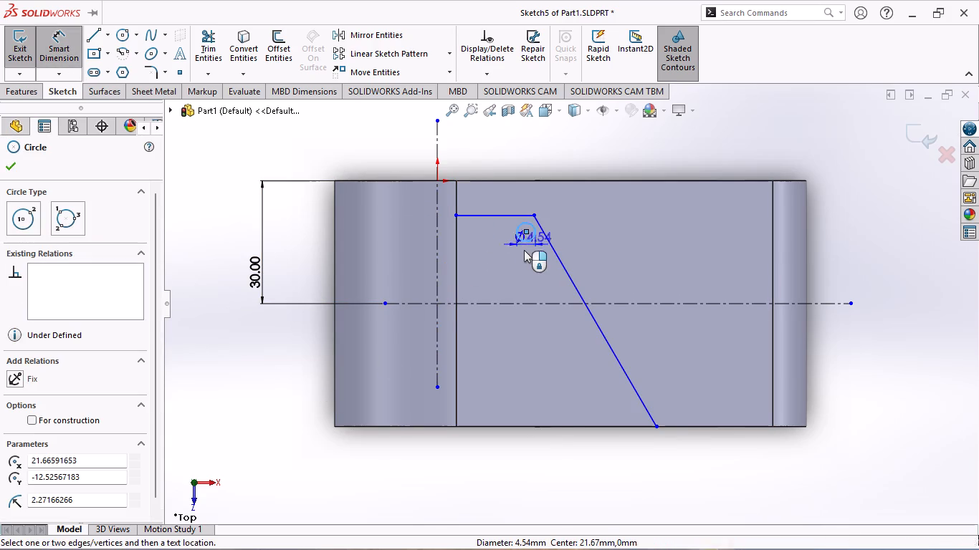
{"action": "left_click", "coordinate": [510, 275]}
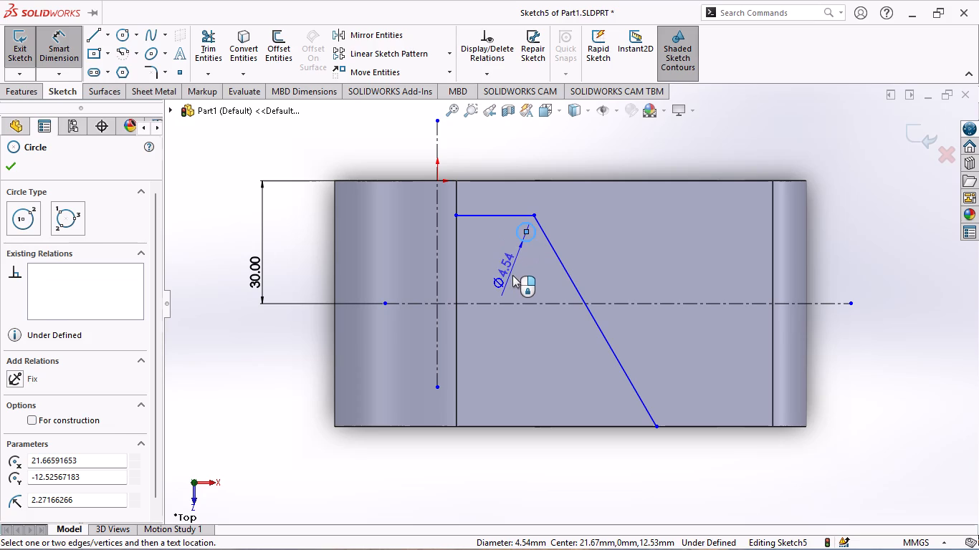
{"action": "key", "text": "1"}
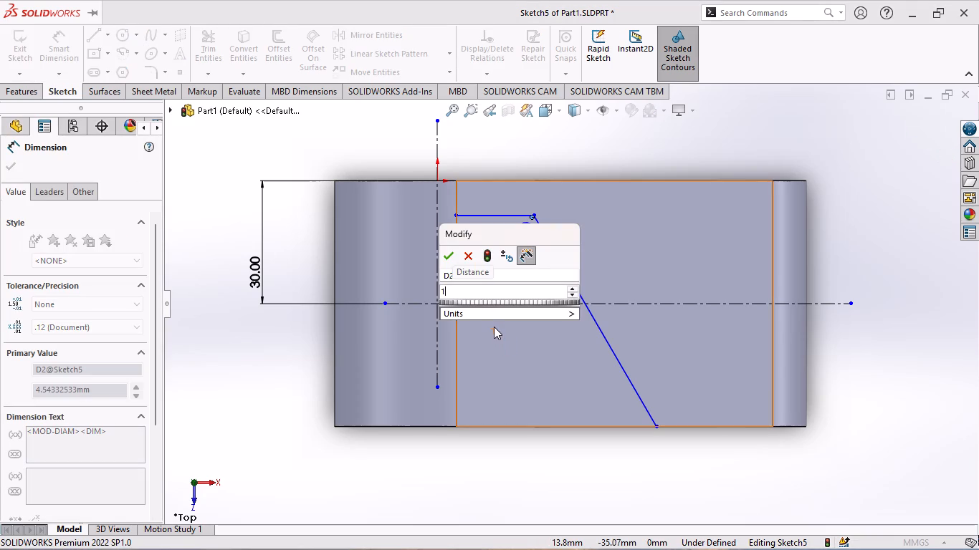
{"action": "key", "text": "0"}
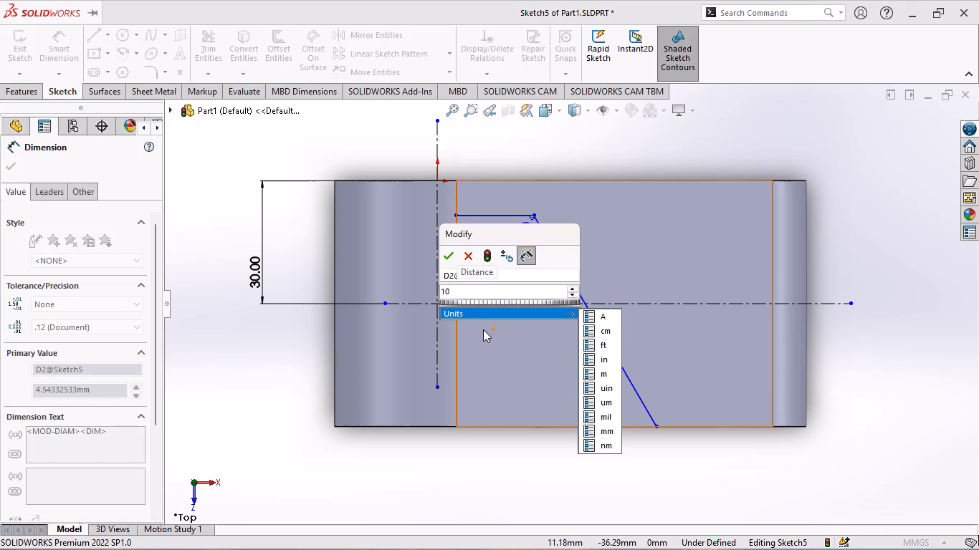
{"action": "key", "text": "Return"}
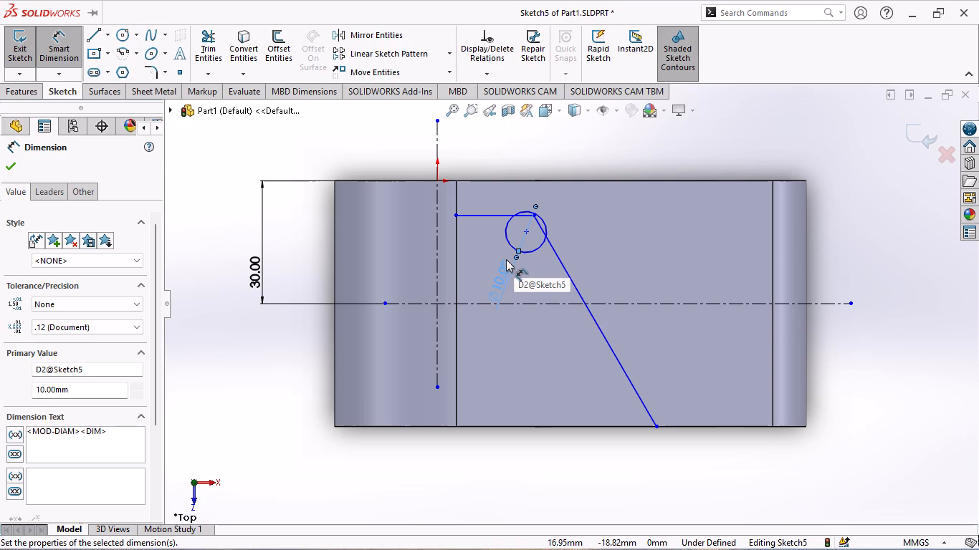
Set the circle's diameter to 40 mm.
{"action": "double_click", "coordinate": [499, 284]}
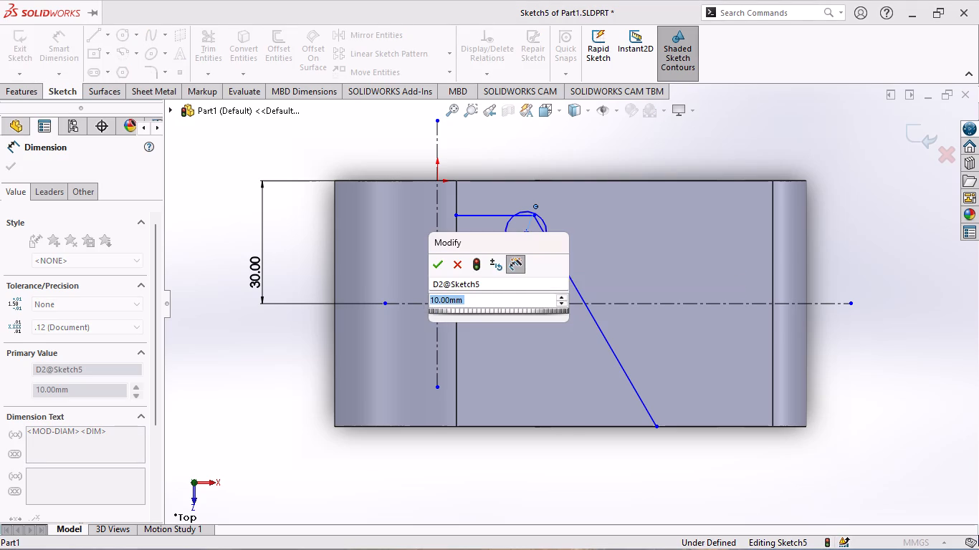
{"action": "key", "text": "4"}
{"action": "key", "text": "0"}
{"action": "key", "text": "shift+Return"}
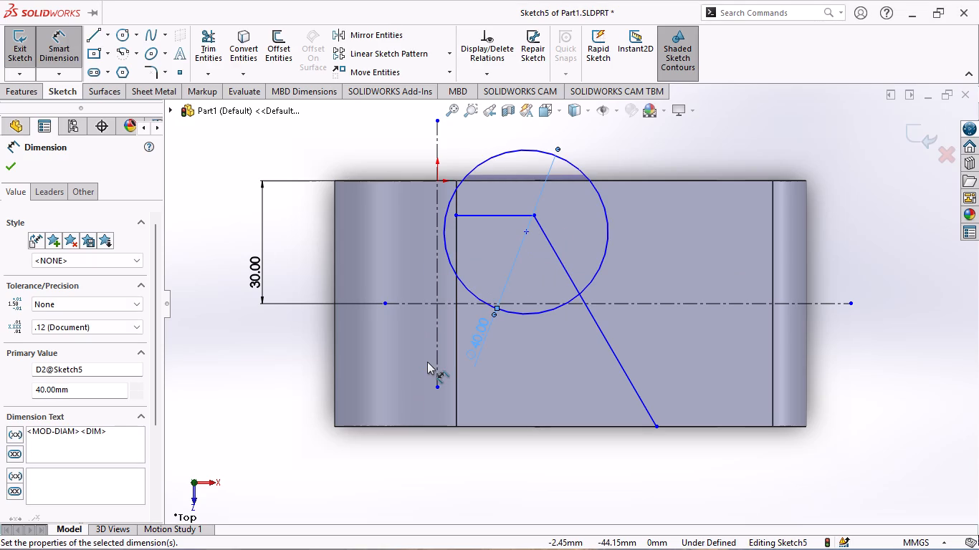
{"action": "key", "text": "Escape"}
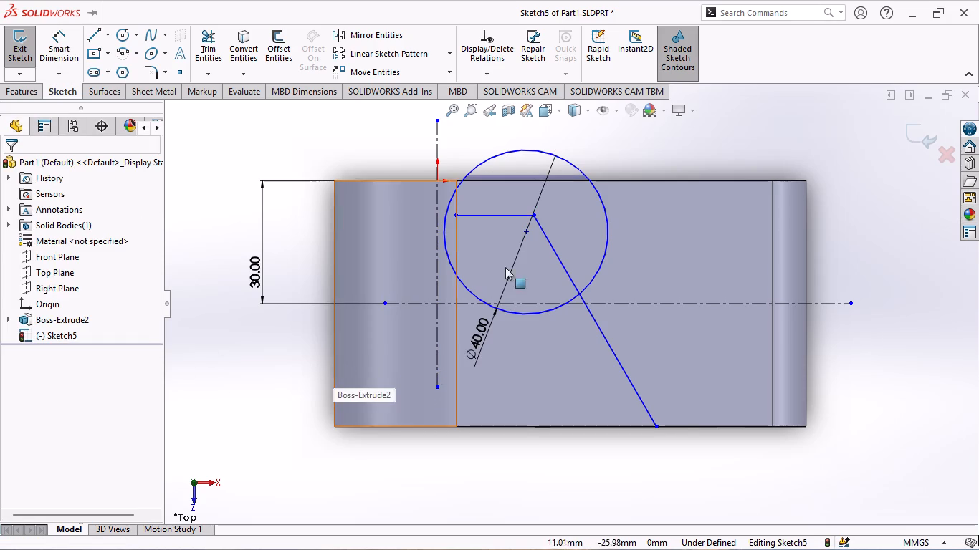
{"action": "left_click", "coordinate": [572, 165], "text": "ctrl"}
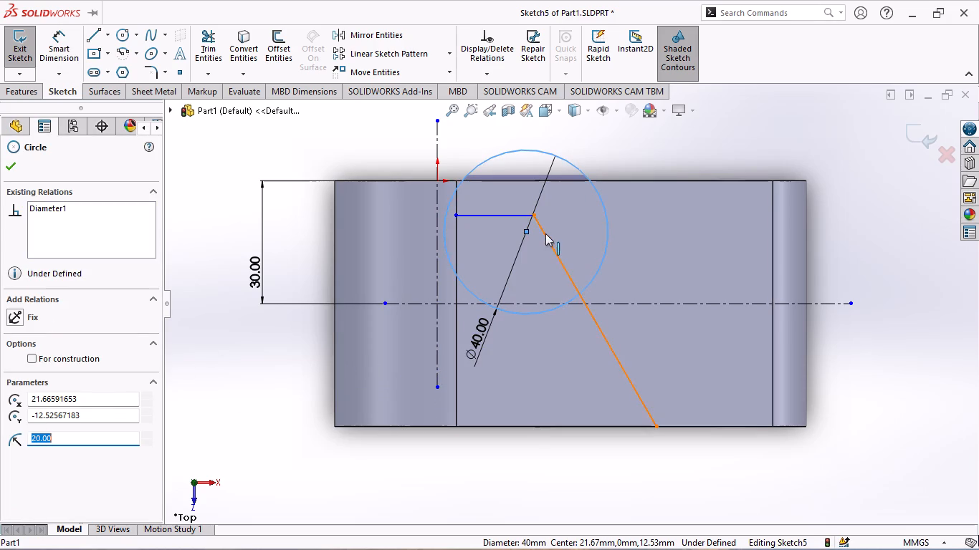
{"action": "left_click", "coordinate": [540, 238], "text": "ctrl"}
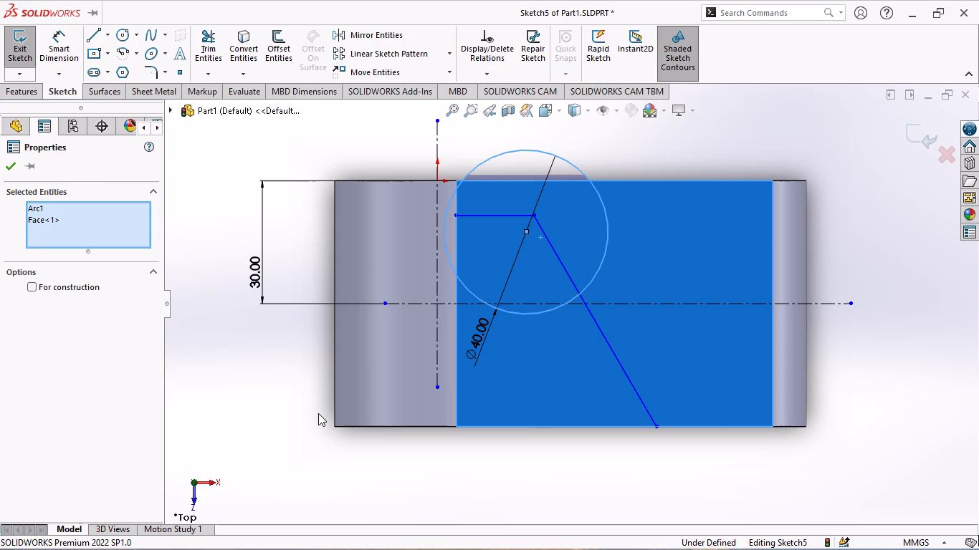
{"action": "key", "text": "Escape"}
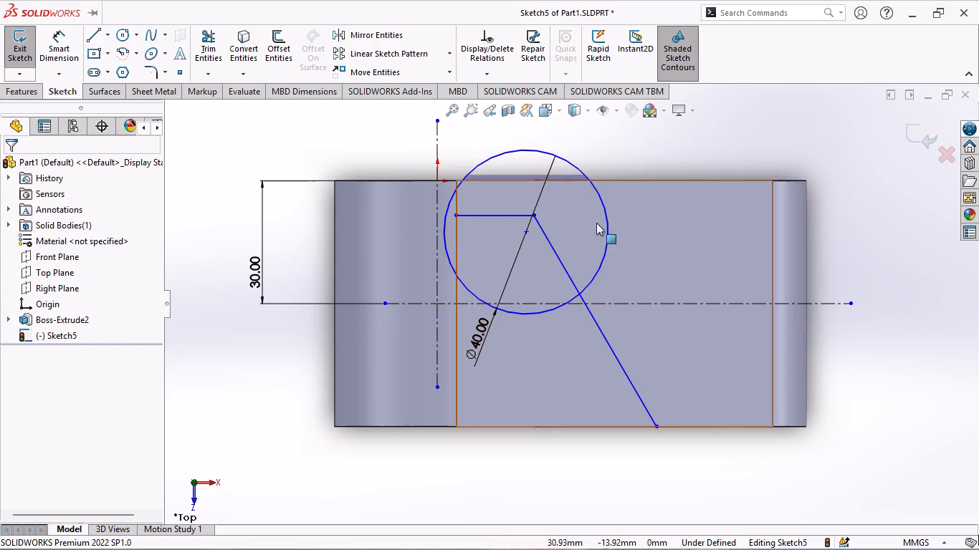
Add a tangent relation between the 40 mm circle and the slanted line.
{"action": "left_click", "coordinate": [606, 217], "text": "ctrl"}
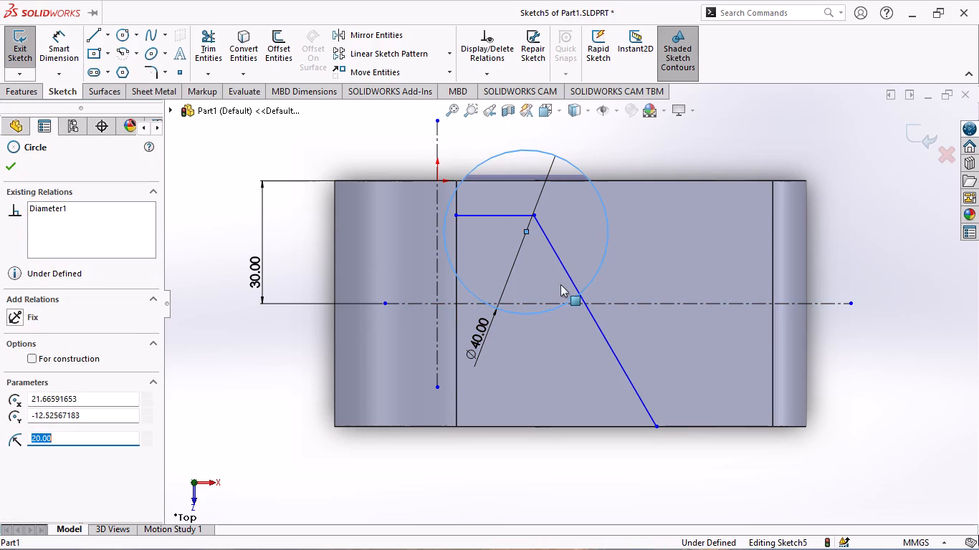
{"action": "left_click", "coordinate": [564, 269], "text": "ctrl"}
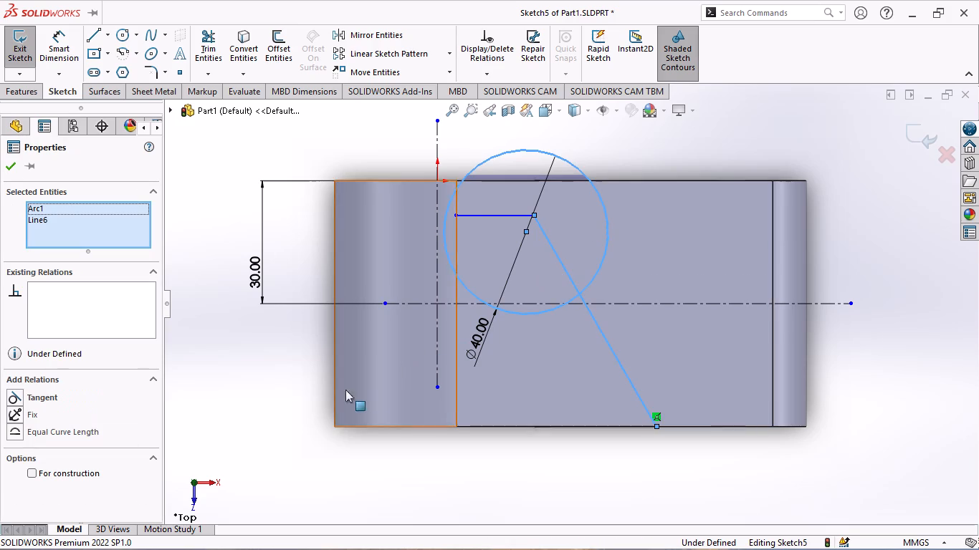
{"action": "left_click", "coordinate": [32, 395]}
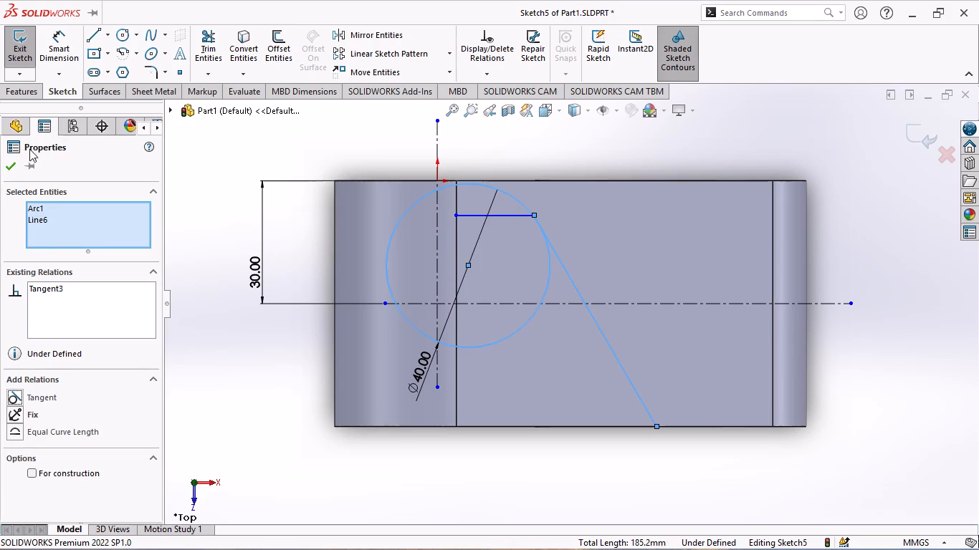
{"action": "left_click", "coordinate": [8, 160]}
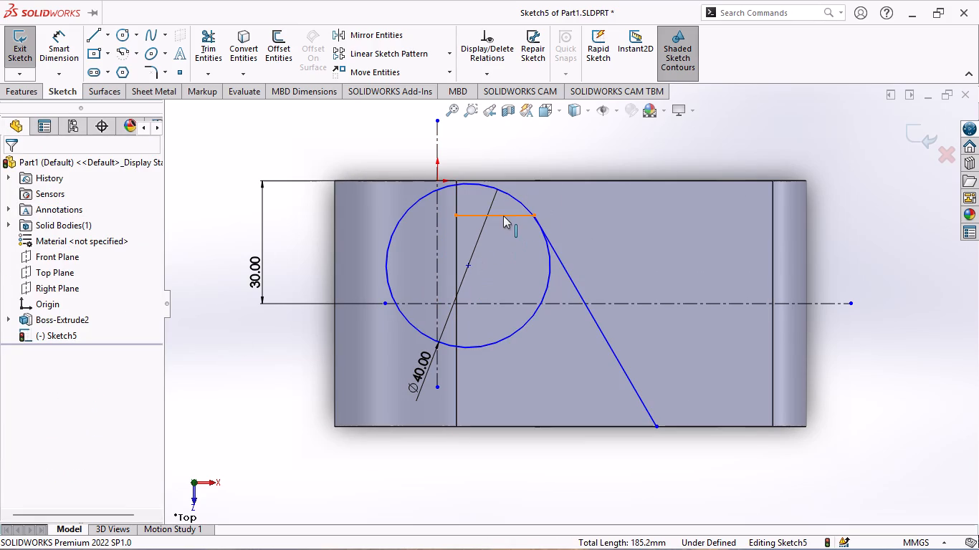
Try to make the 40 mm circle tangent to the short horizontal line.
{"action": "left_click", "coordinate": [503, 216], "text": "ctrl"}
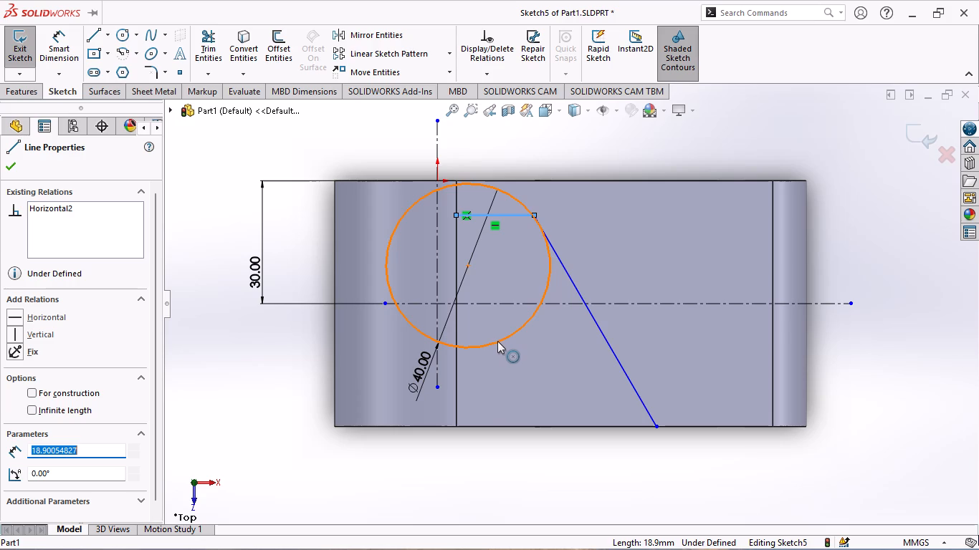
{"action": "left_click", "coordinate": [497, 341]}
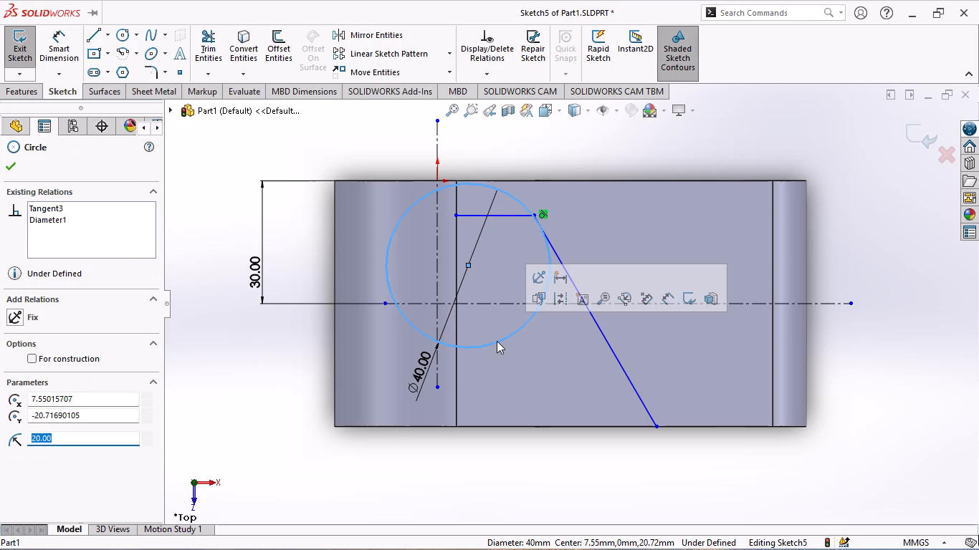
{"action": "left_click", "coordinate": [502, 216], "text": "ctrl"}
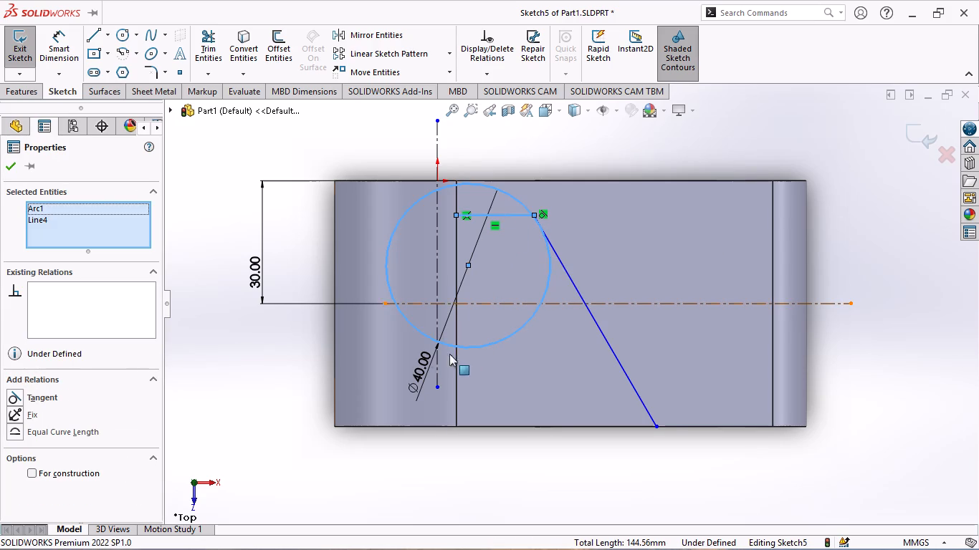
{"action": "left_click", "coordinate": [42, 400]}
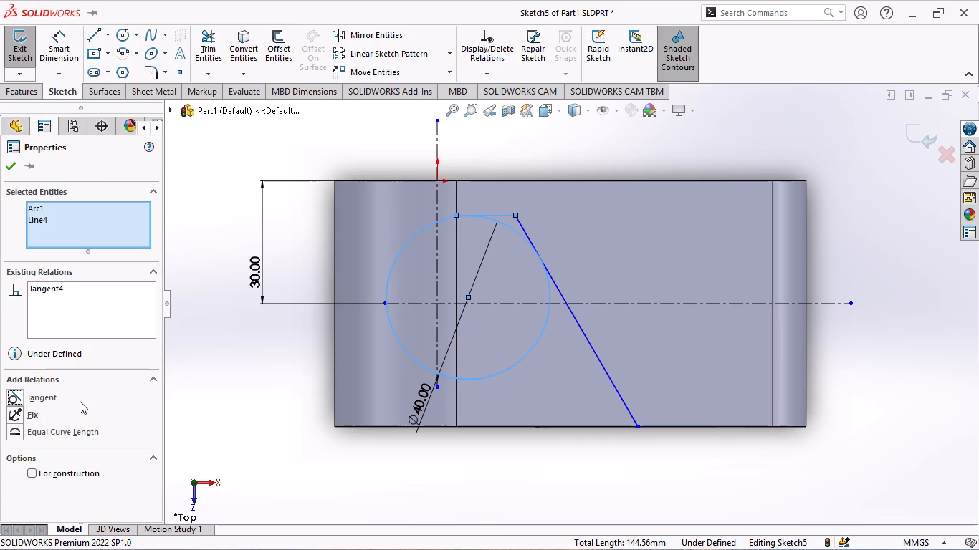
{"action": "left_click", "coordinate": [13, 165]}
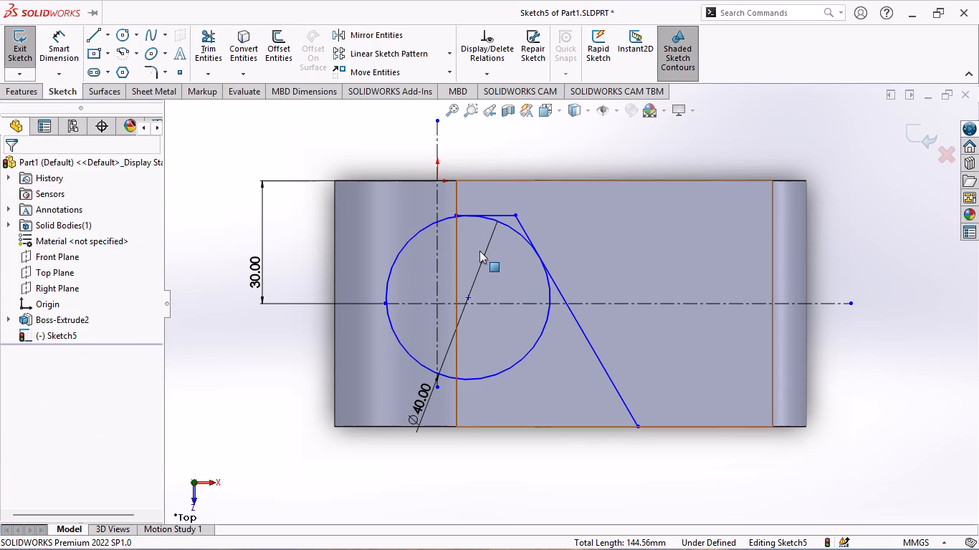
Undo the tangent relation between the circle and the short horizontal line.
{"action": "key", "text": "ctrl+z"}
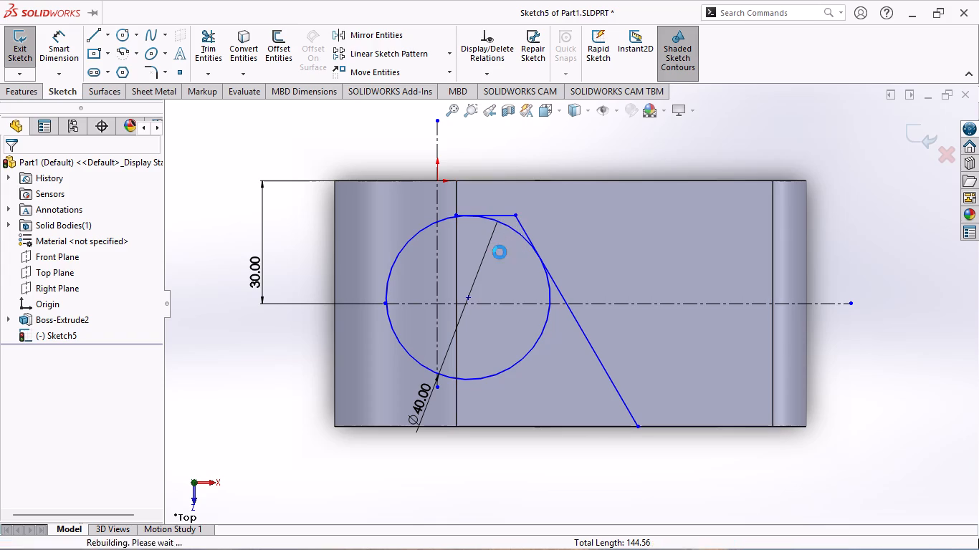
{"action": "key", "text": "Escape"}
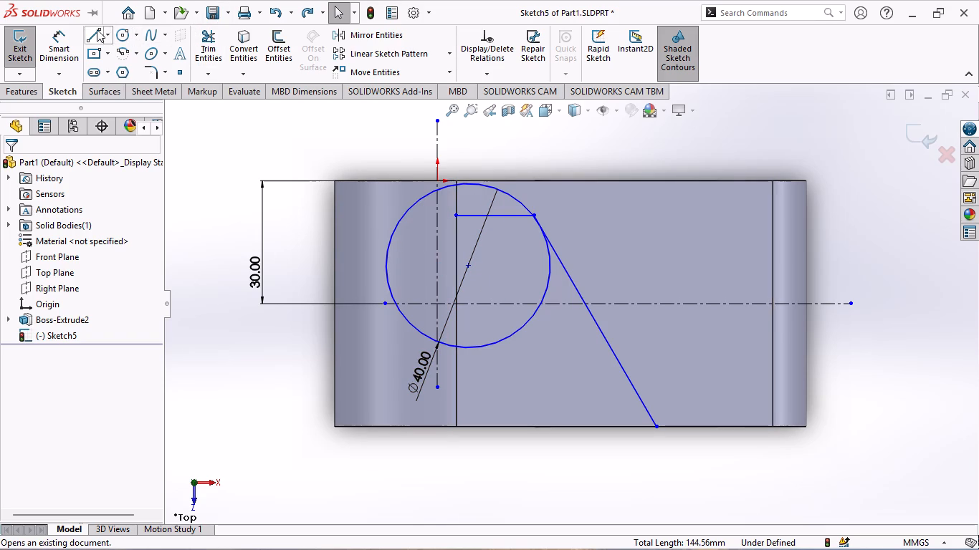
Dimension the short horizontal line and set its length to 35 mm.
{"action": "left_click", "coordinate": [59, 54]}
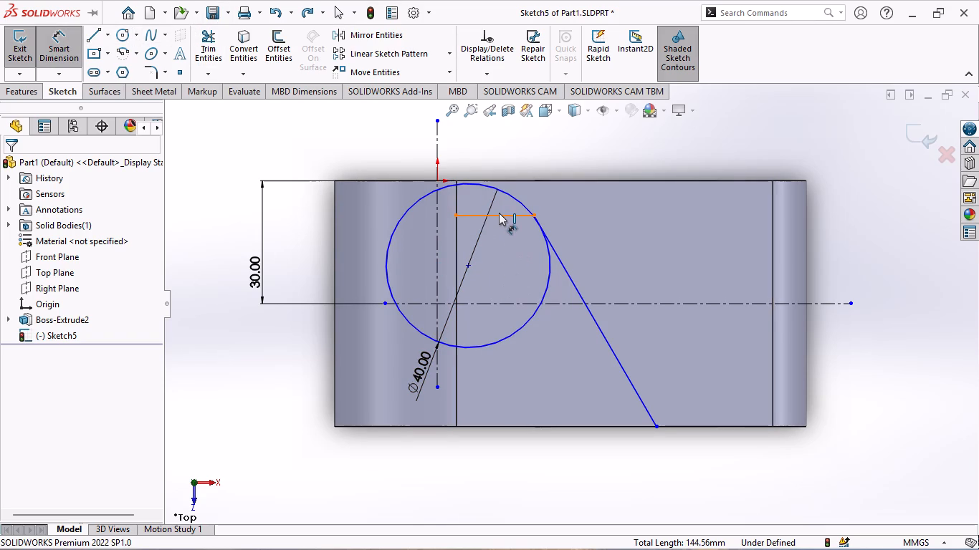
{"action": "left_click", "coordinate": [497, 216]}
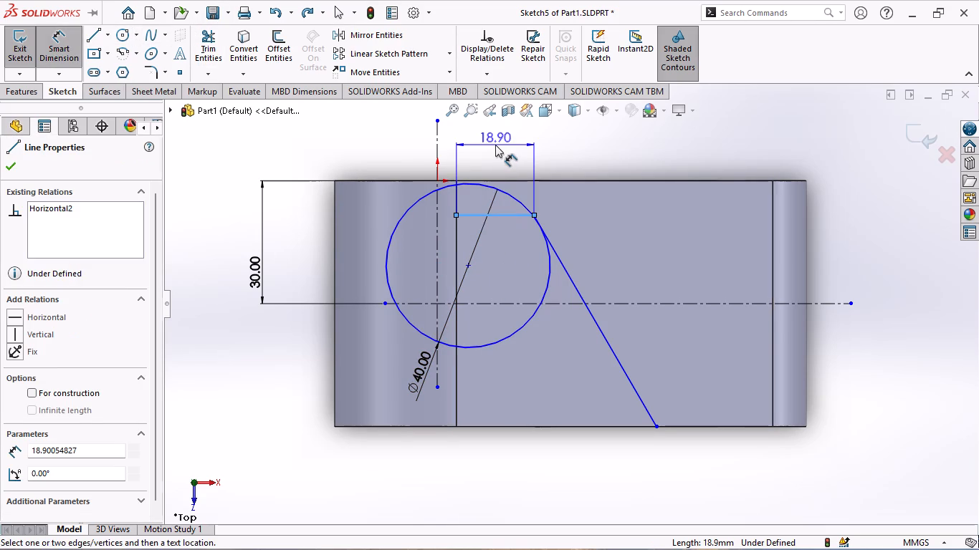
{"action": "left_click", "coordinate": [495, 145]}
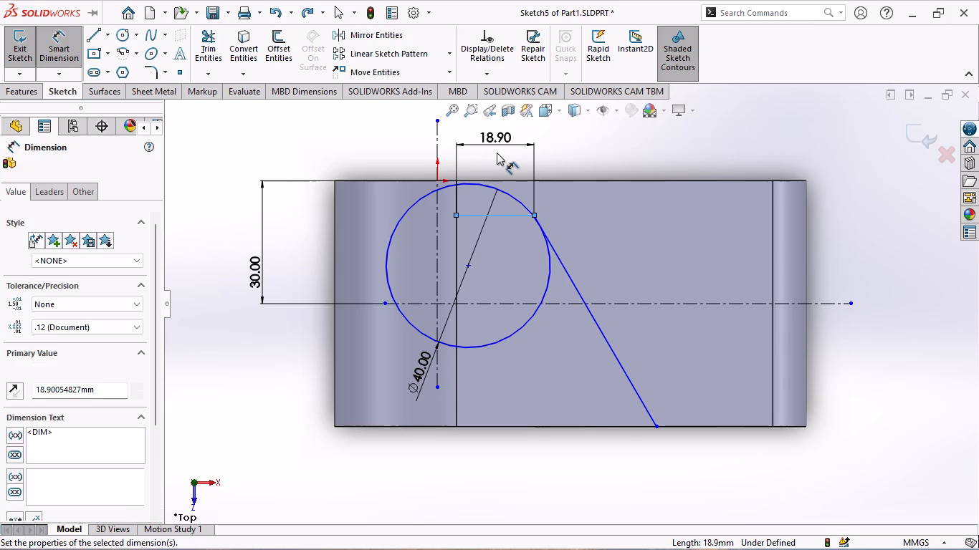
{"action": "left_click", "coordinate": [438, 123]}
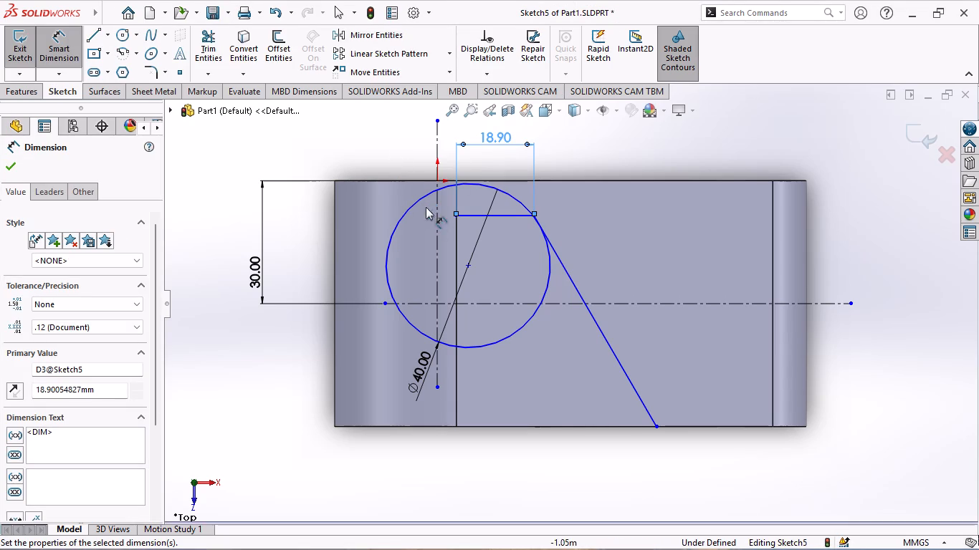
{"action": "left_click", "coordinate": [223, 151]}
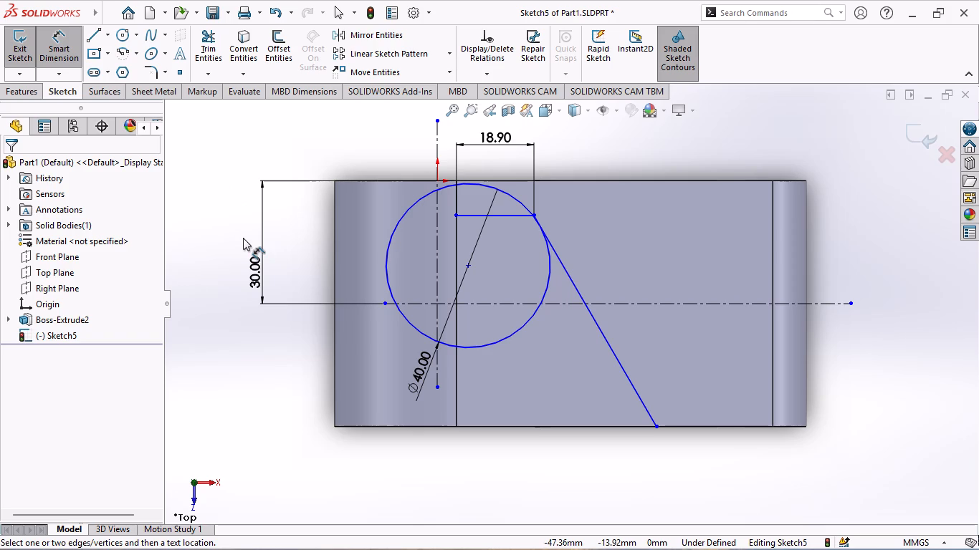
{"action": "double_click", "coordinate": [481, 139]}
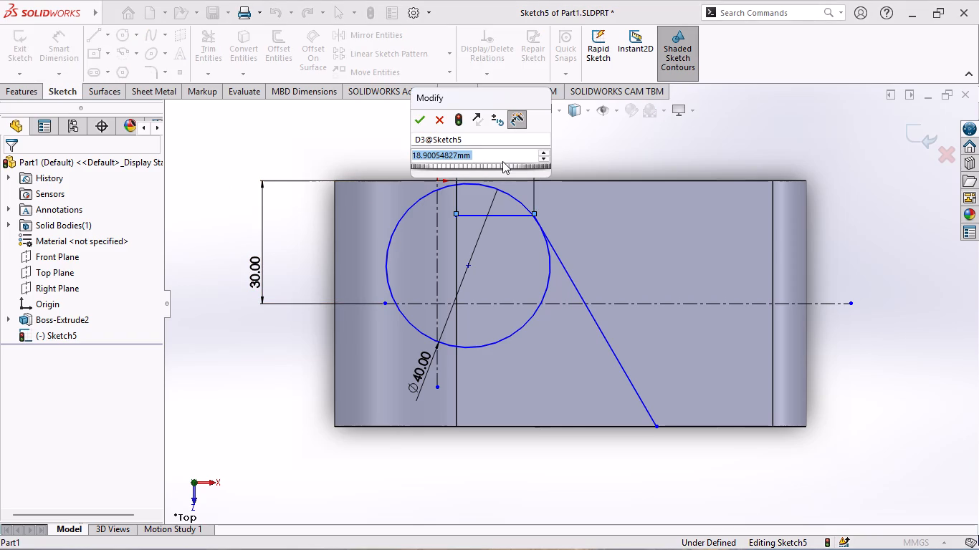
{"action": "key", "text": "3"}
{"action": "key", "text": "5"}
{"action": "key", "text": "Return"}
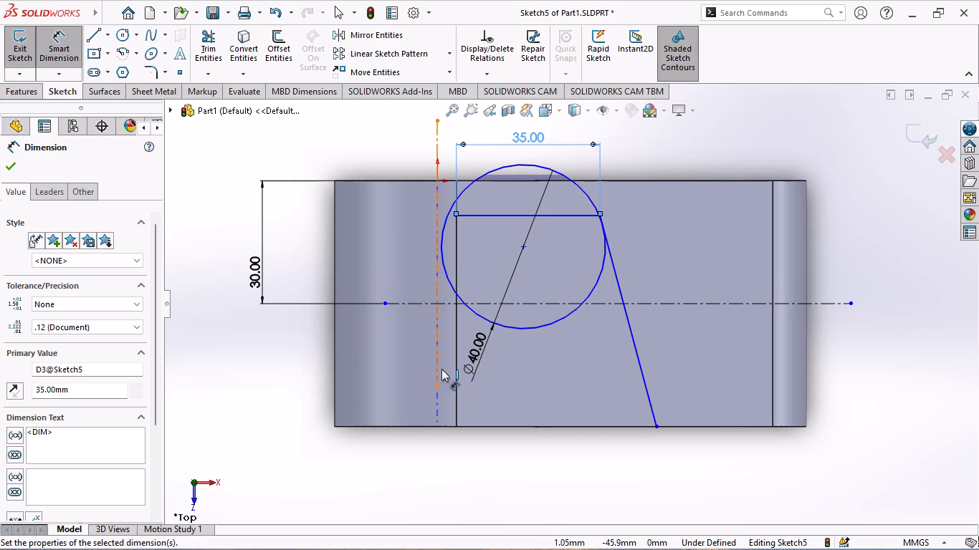
Undo the line-length dimension, the 40 mm circle and the profile lines, keeping only the centerlines and their 30 mm dimension.
{"action": "middle_click_drag", "start_coordinate": [400, 457], "coordinate": [403, 388]}
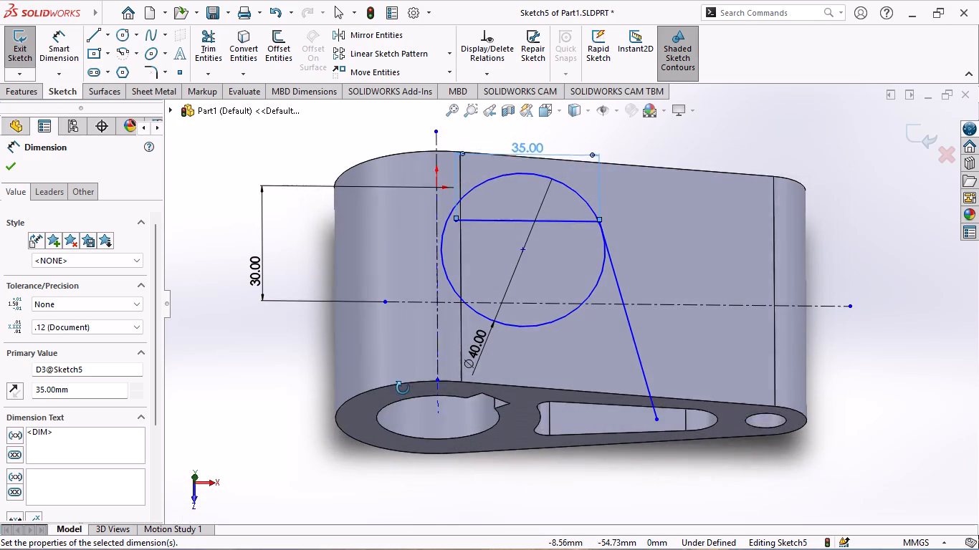
{"action": "middle_click_drag", "start_coordinate": [403, 388], "coordinate": [403, 379]}
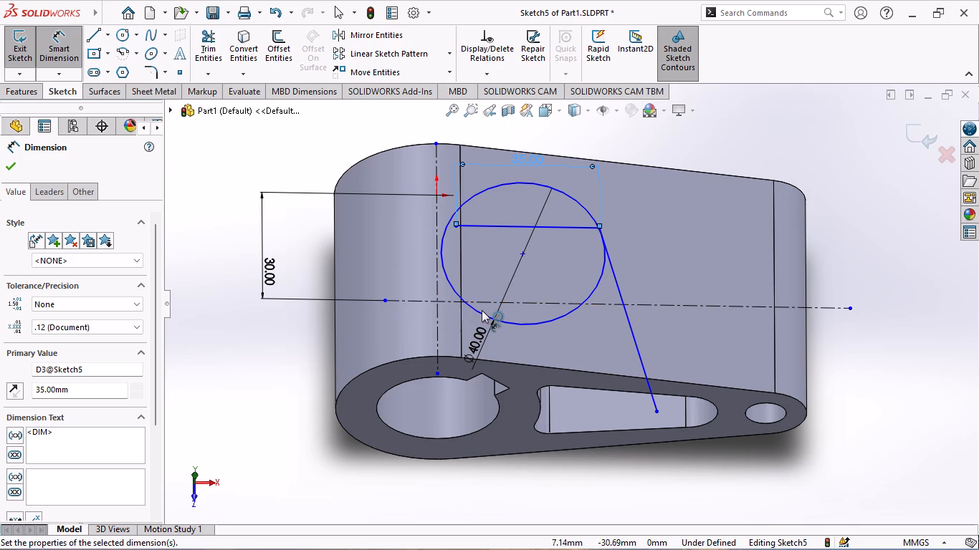
{"action": "scroll", "coordinate": [482, 310], "scroll_direction": "up", "scroll_amount": 2}
{"action": "middle_click_drag", "start_coordinate": [722, 444], "coordinate": [683, 336]}
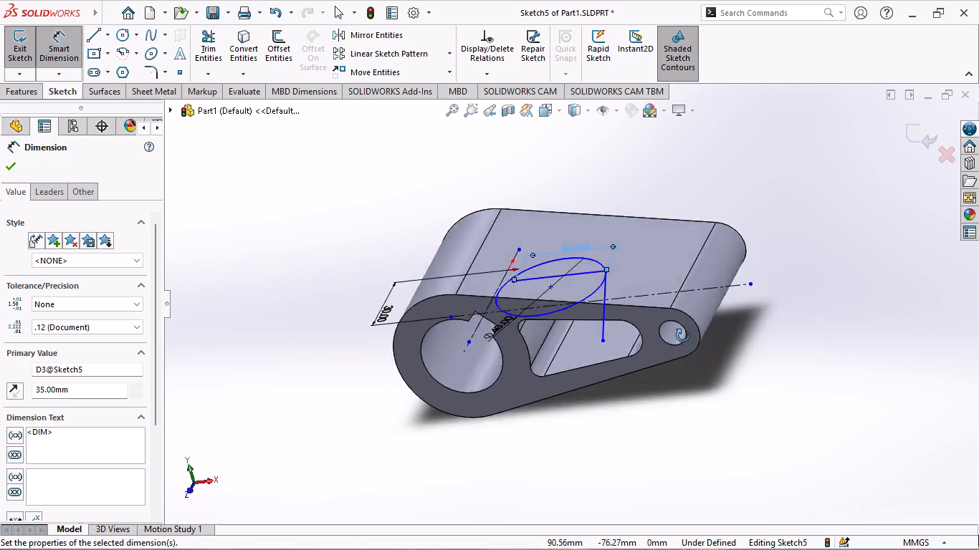
{"action": "middle_click_drag", "start_coordinate": [683, 336], "coordinate": [693, 311]}
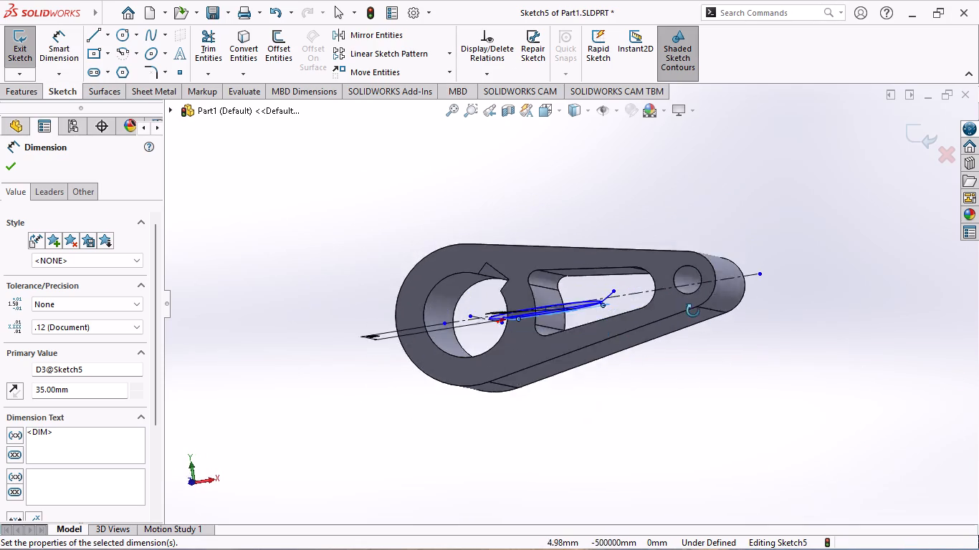
{"action": "middle_click_drag", "start_coordinate": [693, 311], "coordinate": [709, 412]}
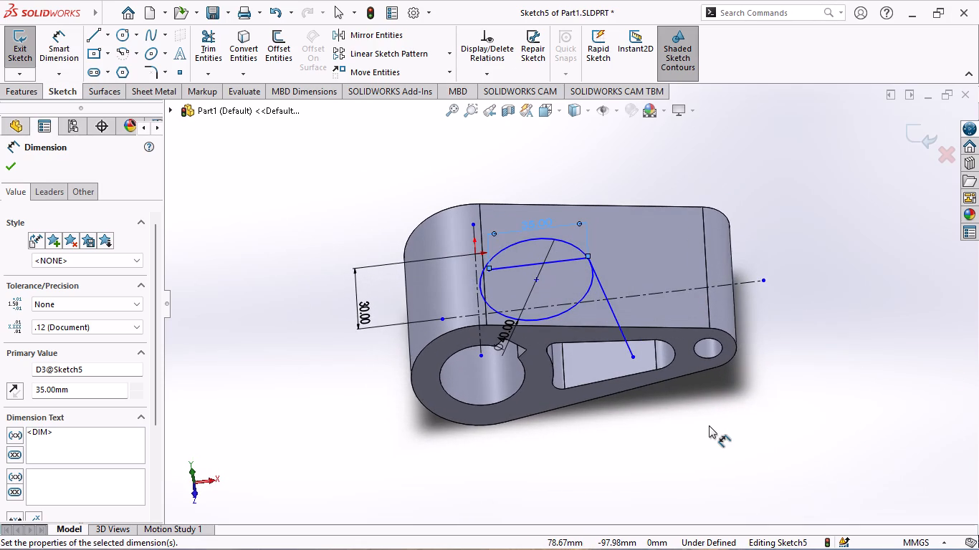
{"action": "key", "text": "ctrl+z"}
{"action": "key", "text": "ctrl+z"}
{"action": "key", "text": "ctrl+z"}
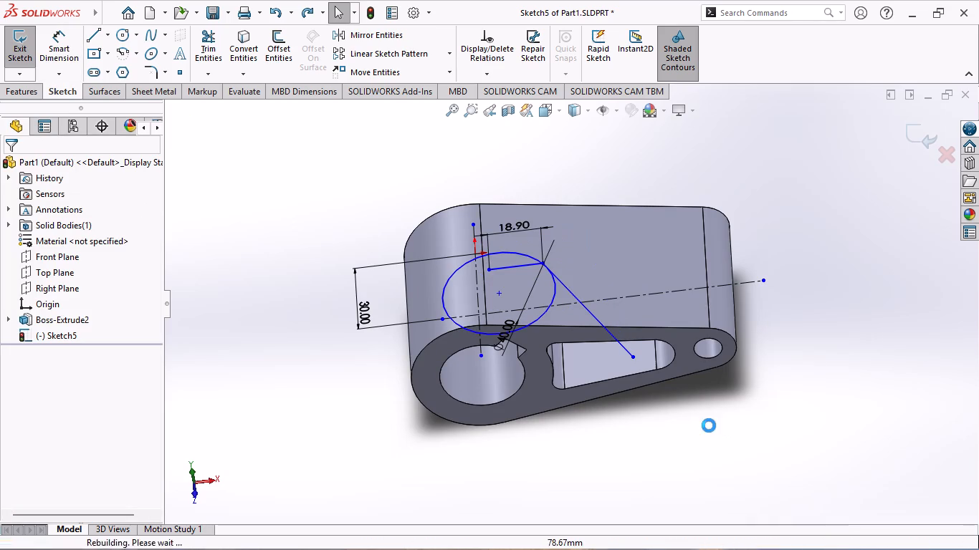
{"action": "key", "text": "ctrl+z"}
{"action": "key", "text": "ctrl+z"}
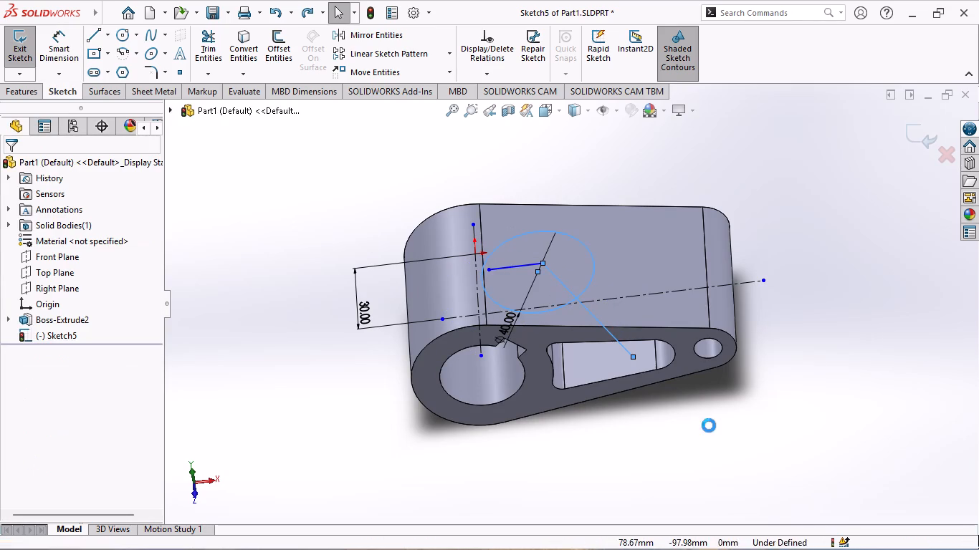
{"action": "key", "text": "ctrl+z"}
{"action": "key", "text": "ctrl+z"}
{"action": "key", "text": "ctrl+z"}
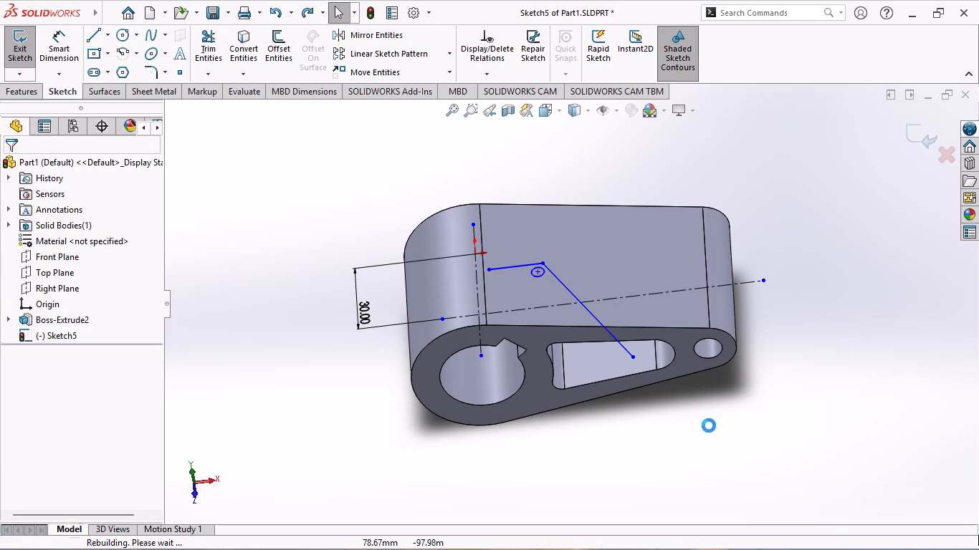
{"action": "key", "text": "ctrl+z"}
{"action": "key", "text": "ctrl+z"}
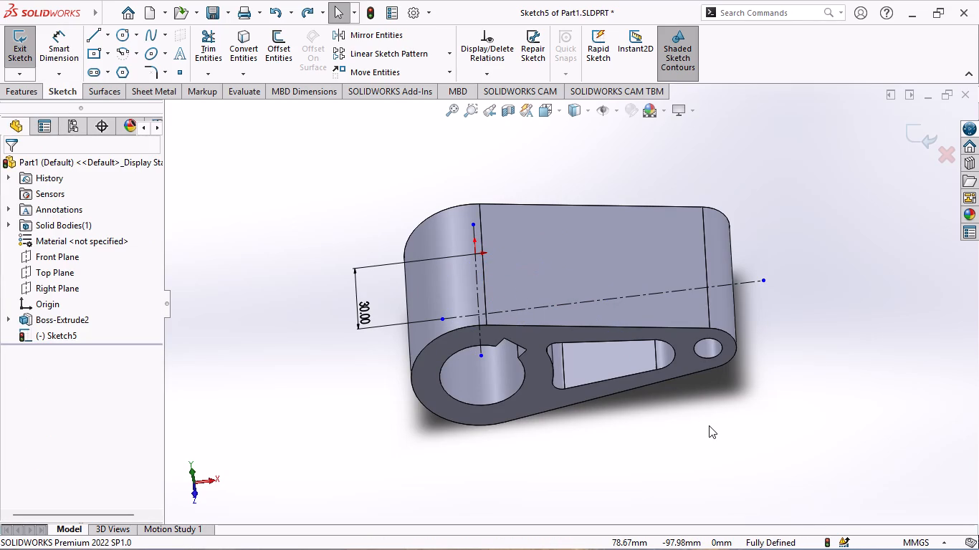
Close the centerline sketch and start a new sketch on the Top Plane.
{"action": "middle_click_drag", "start_coordinate": [606, 281], "coordinate": [568, 395]}
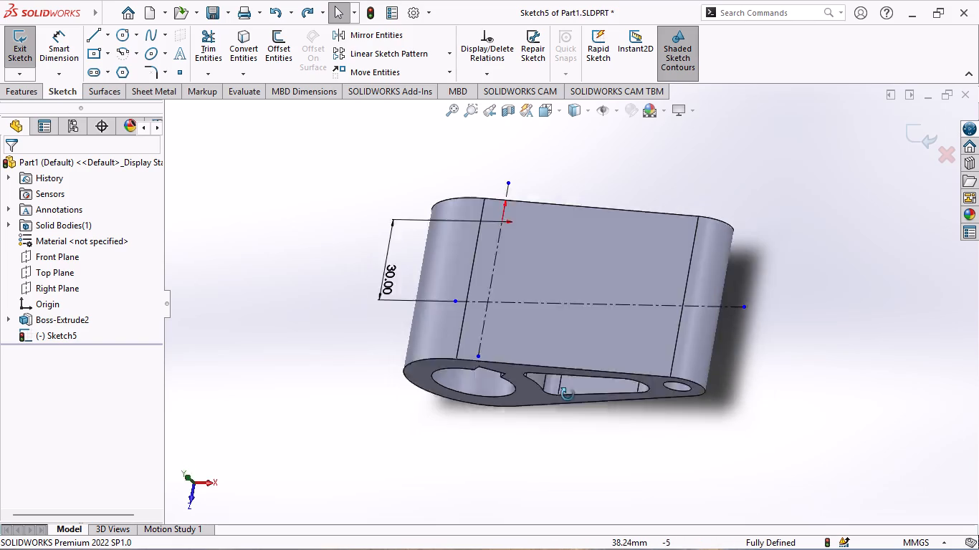
{"action": "middle_click_drag", "start_coordinate": [568, 395], "coordinate": [687, 369]}
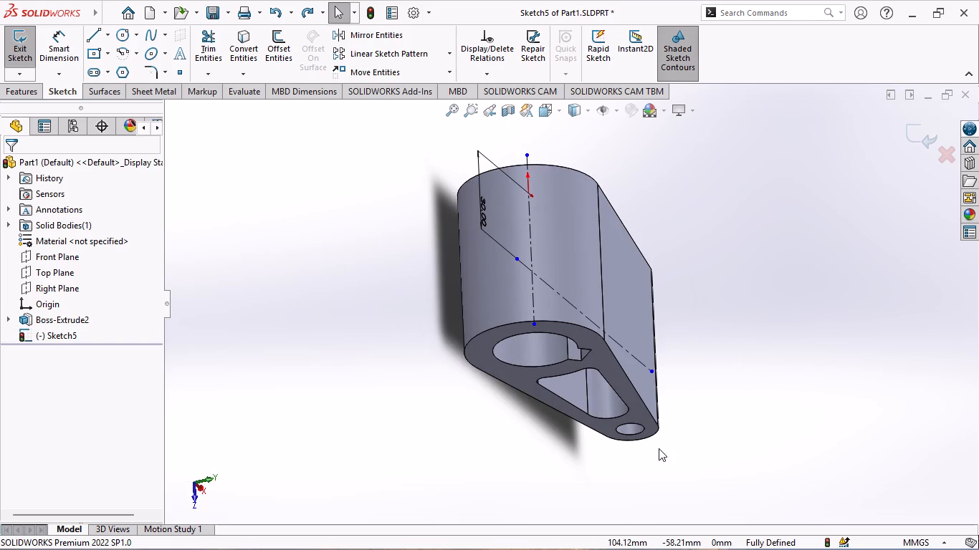
{"action": "middle_click_drag", "start_coordinate": [809, 337], "coordinate": [738, 277]}
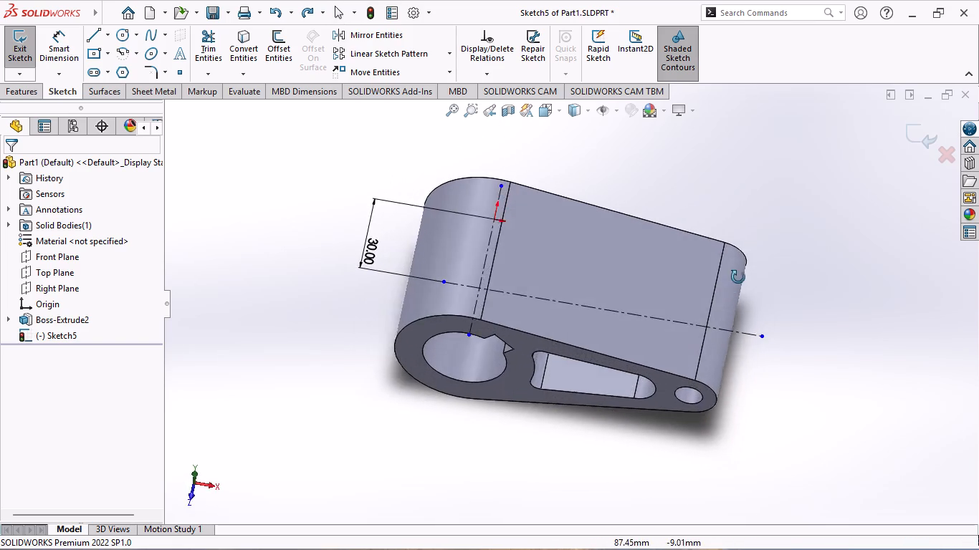
{"action": "middle_click_drag", "start_coordinate": [738, 277], "coordinate": [801, 323]}
{"action": "middle_click_drag", "start_coordinate": [715, 340], "coordinate": [644, 333]}
{"action": "middle_click_drag", "start_coordinate": [637, 347], "coordinate": [686, 345]}
{"action": "middle_click_drag", "start_coordinate": [661, 357], "coordinate": [577, 397]}
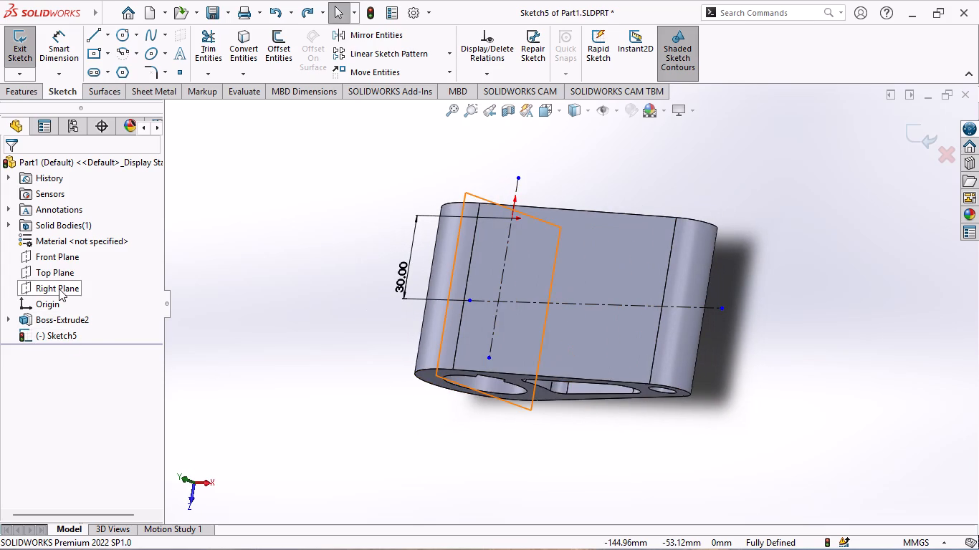
{"action": "left_click", "coordinate": [60, 276]}
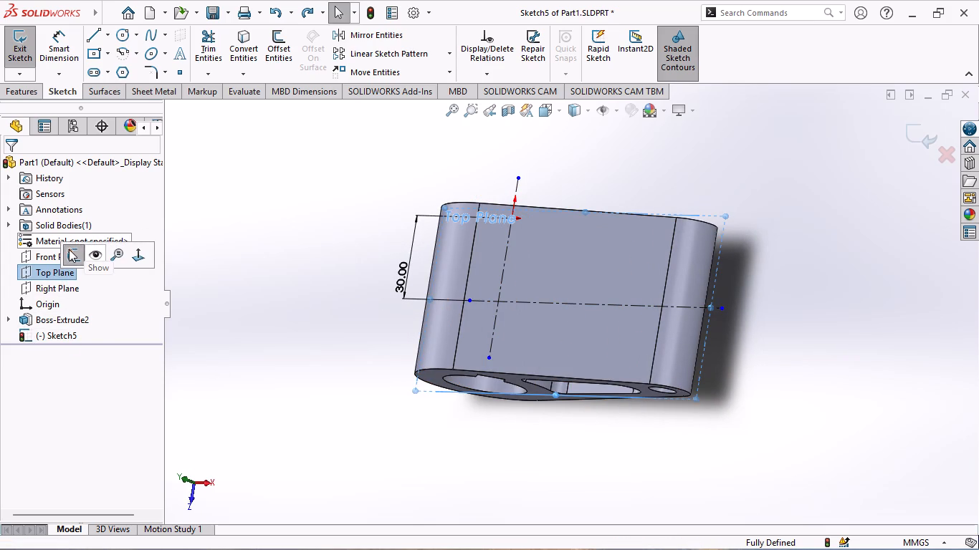
{"action": "left_click", "coordinate": [69, 249]}
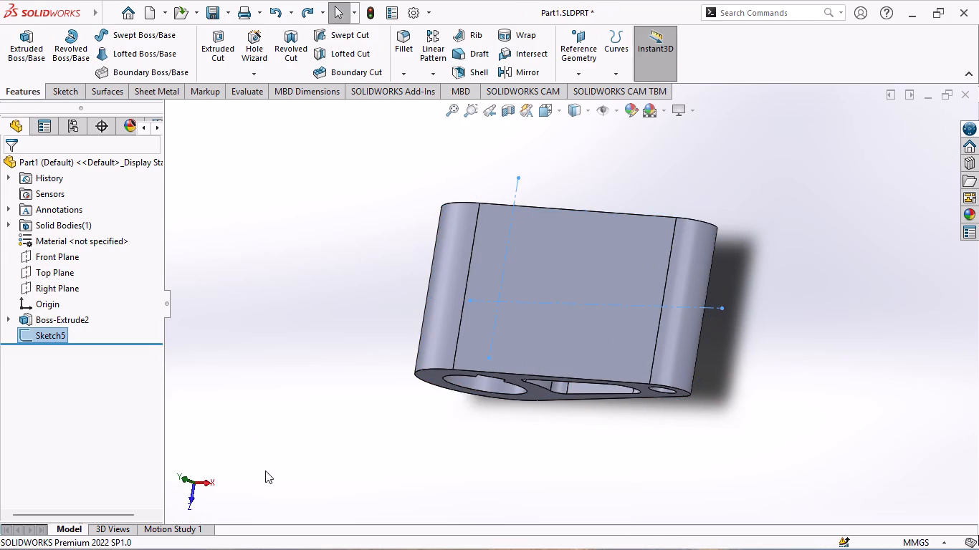
{"action": "left_click", "coordinate": [35, 272]}
{"action": "left_click", "coordinate": [42, 246]}
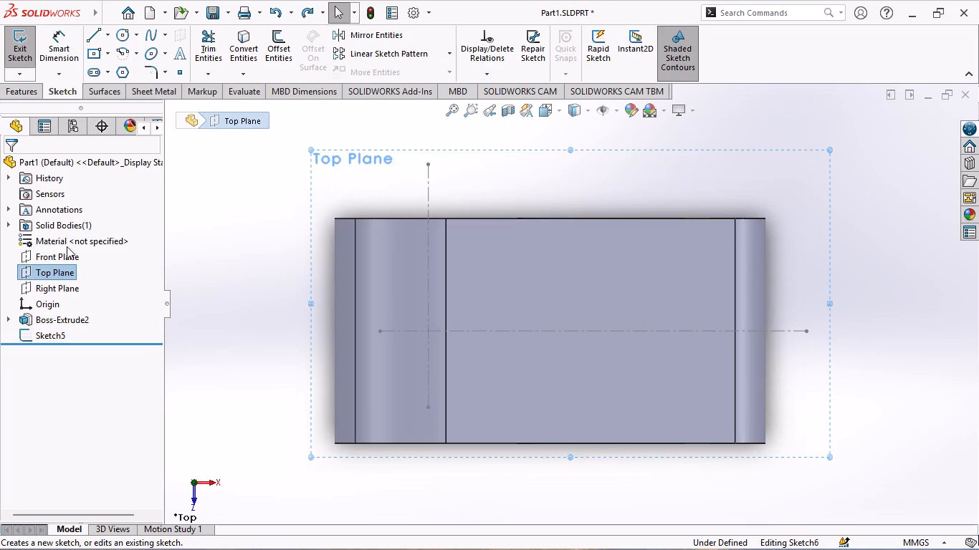
Sketch connected lines: about 54.5 mm horizontal from the left edge, 48 mm slanted, 36 mm along the bottom edge, 9 mm up, 36 mm back.
{"action": "left_click", "coordinate": [95, 33]}
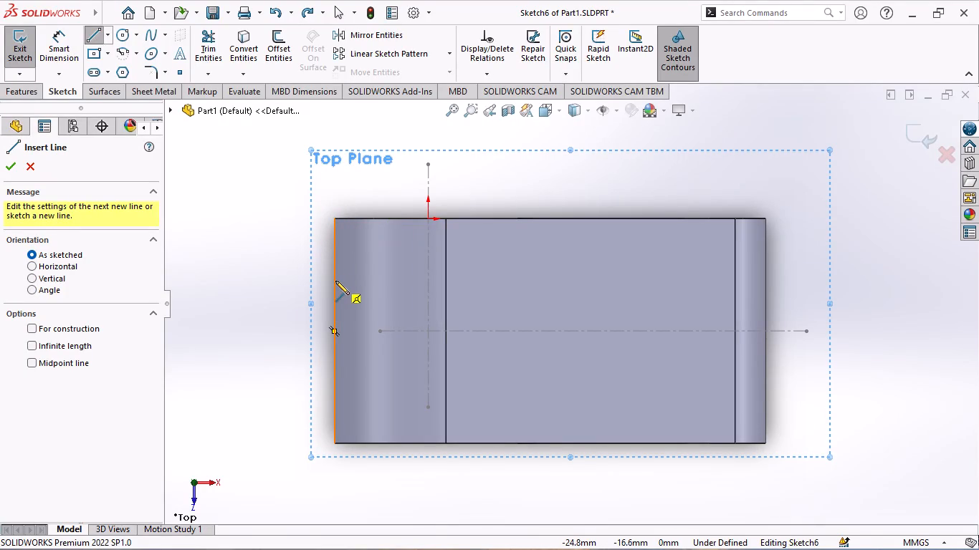
{"action": "left_click", "coordinate": [335, 281]}
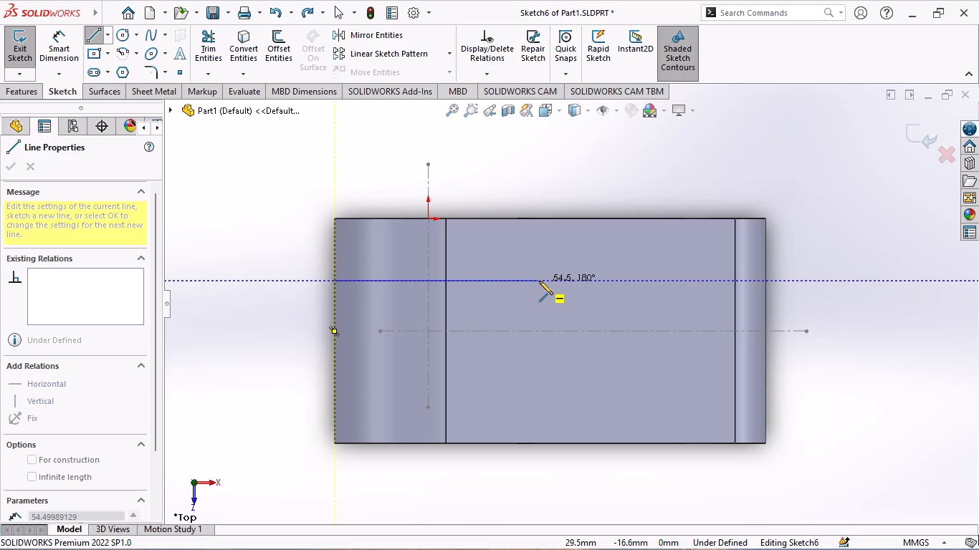
{"action": "left_click", "coordinate": [539, 281]}
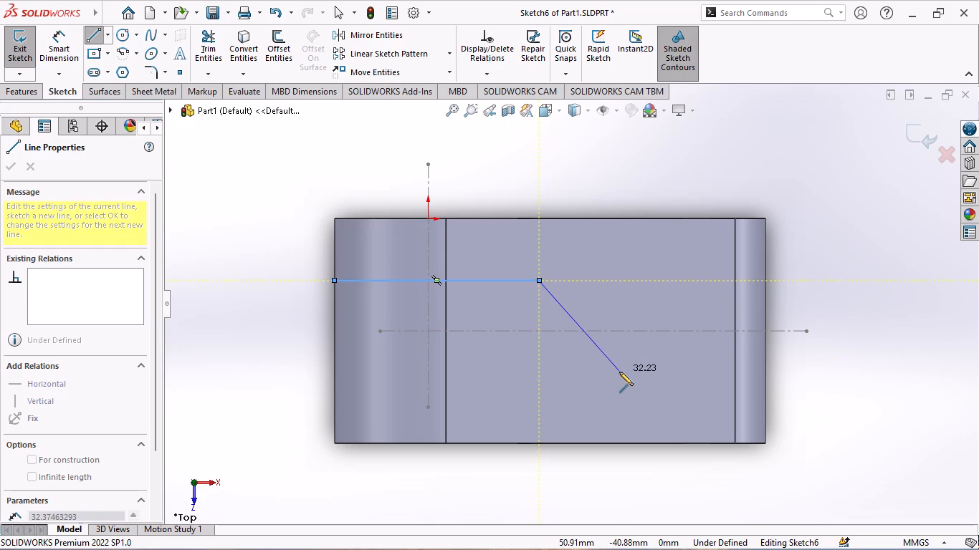
{"action": "left_click", "coordinate": [631, 442]}
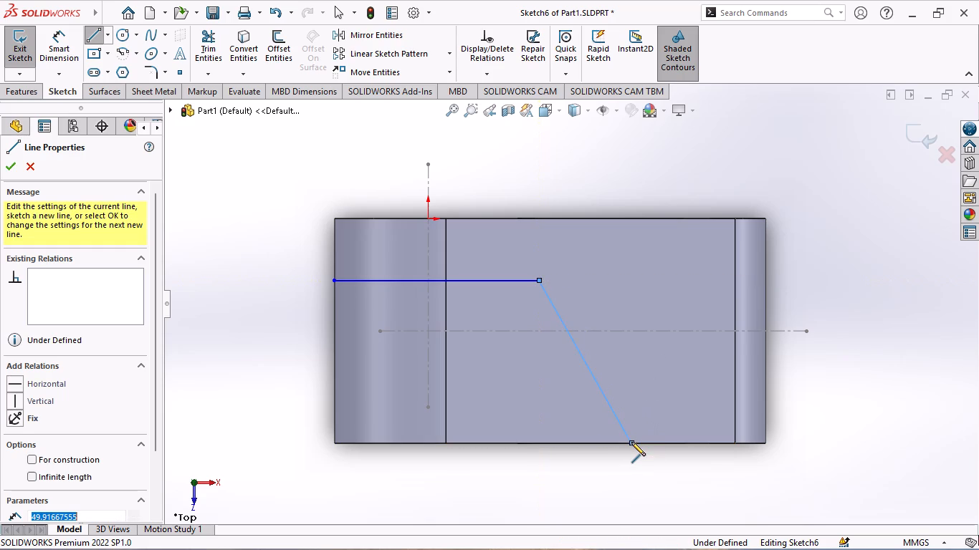
{"action": "left_click", "coordinate": [767, 443]}
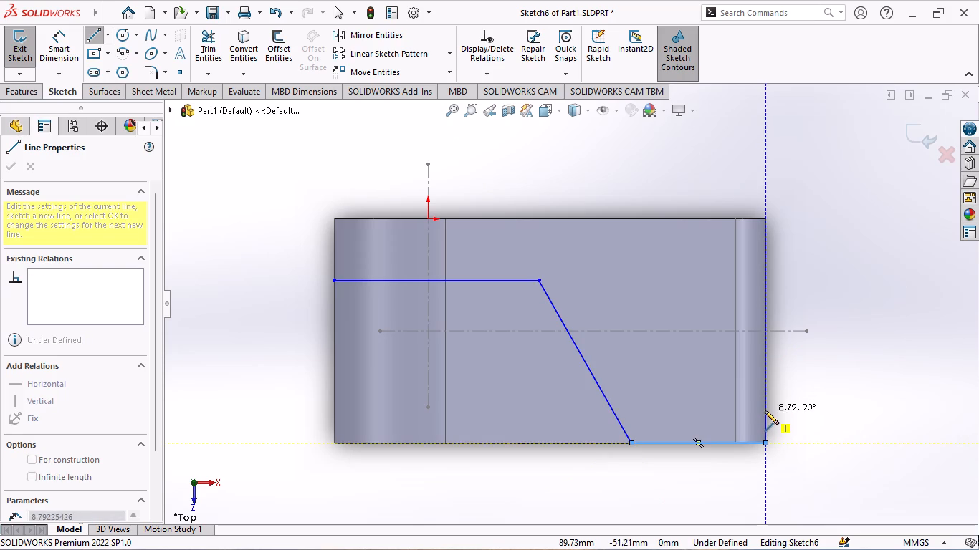
{"action": "left_click", "coordinate": [765, 411]}
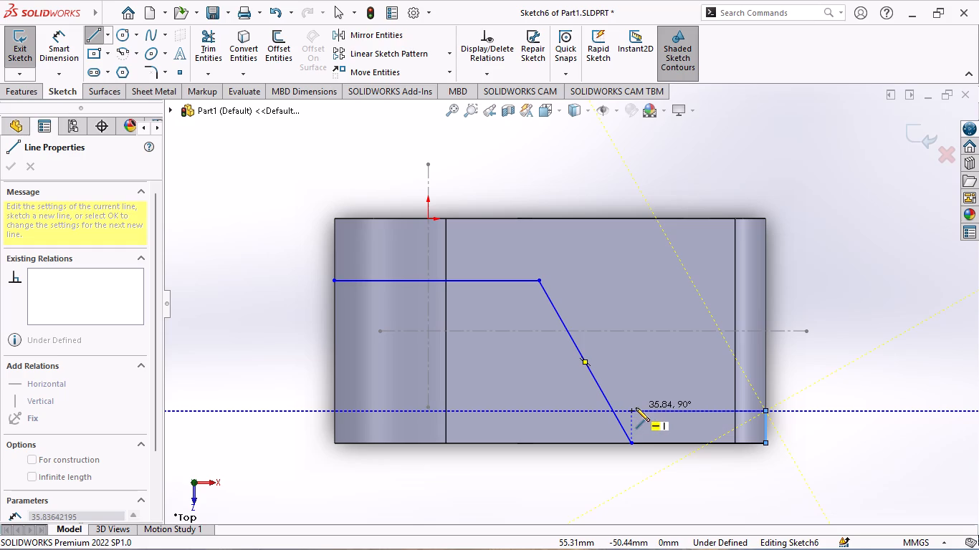
{"action": "left_click", "coordinate": [632, 407]}
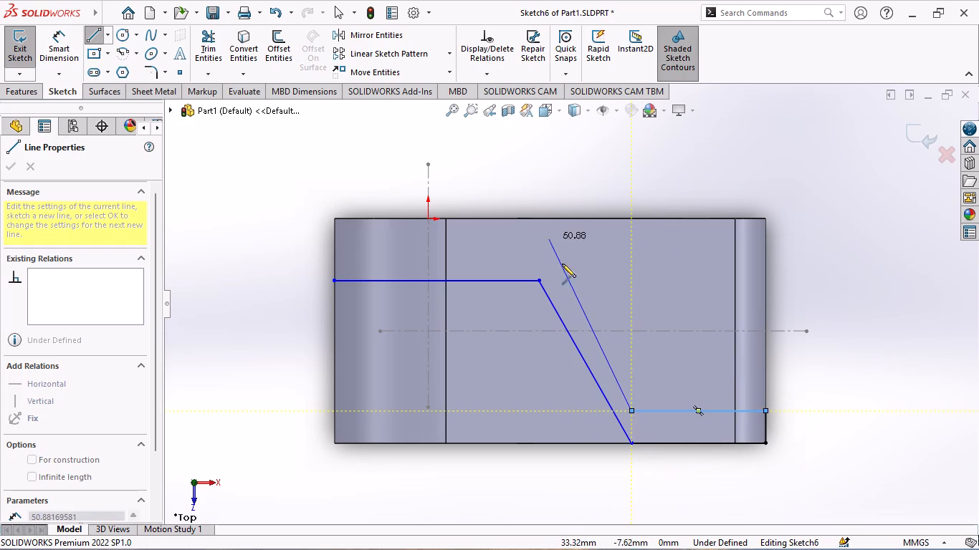
Close the profile with lines: about 34 mm parallel slant, short vertical up, 53 mm to the right edge, 11 mm up, 115 mm along the top, 16.6 mm down.
{"action": "left_click", "coordinate": [570, 299]}
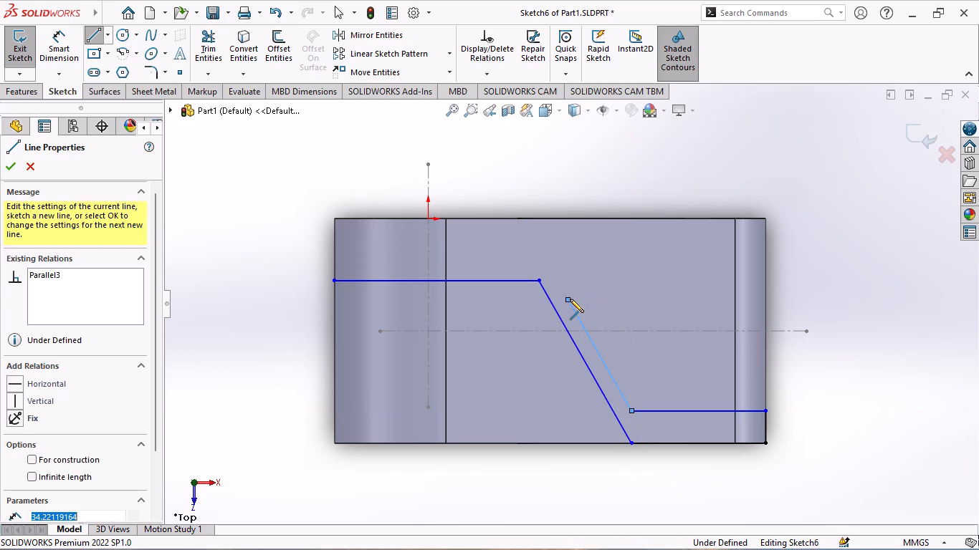
{"action": "left_click", "coordinate": [570, 259]}
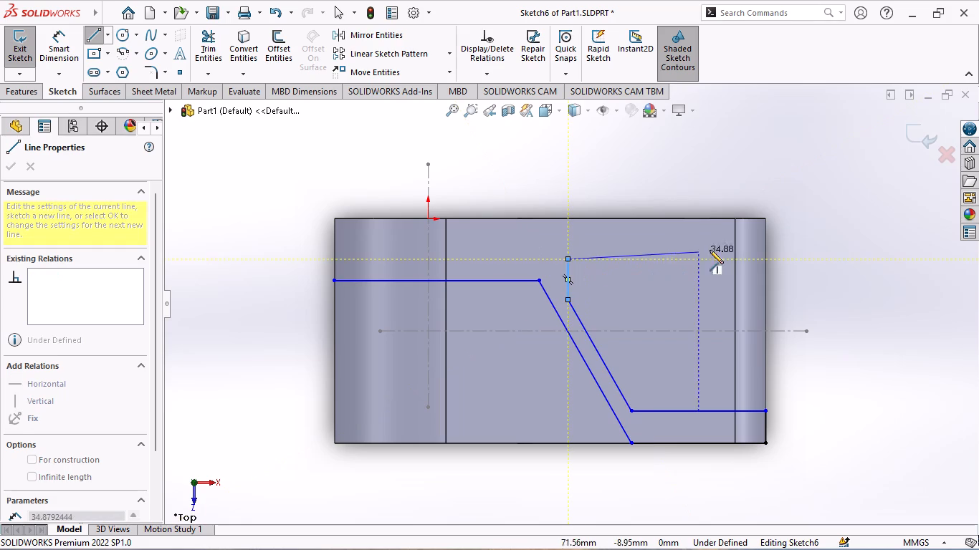
{"action": "left_click", "coordinate": [765, 256]}
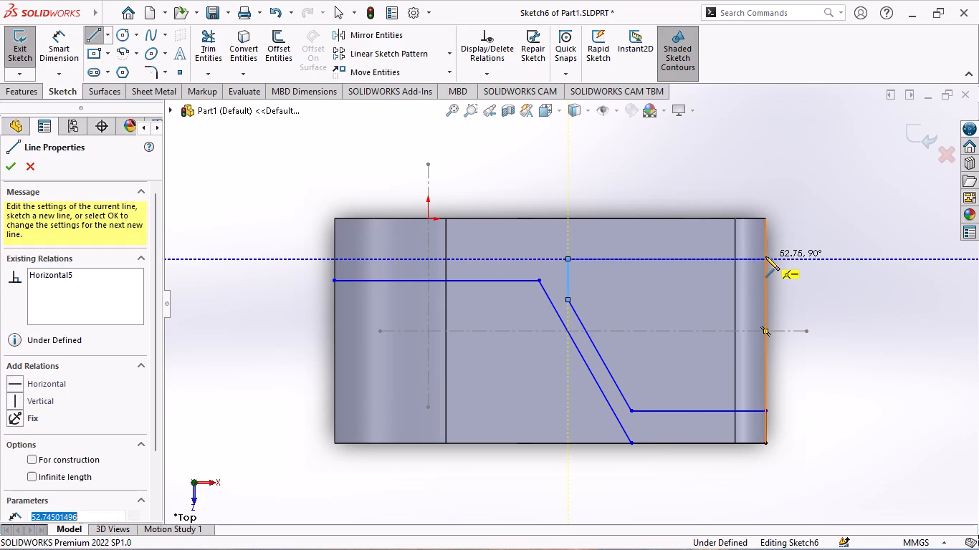
{"action": "left_click", "coordinate": [765, 217]}
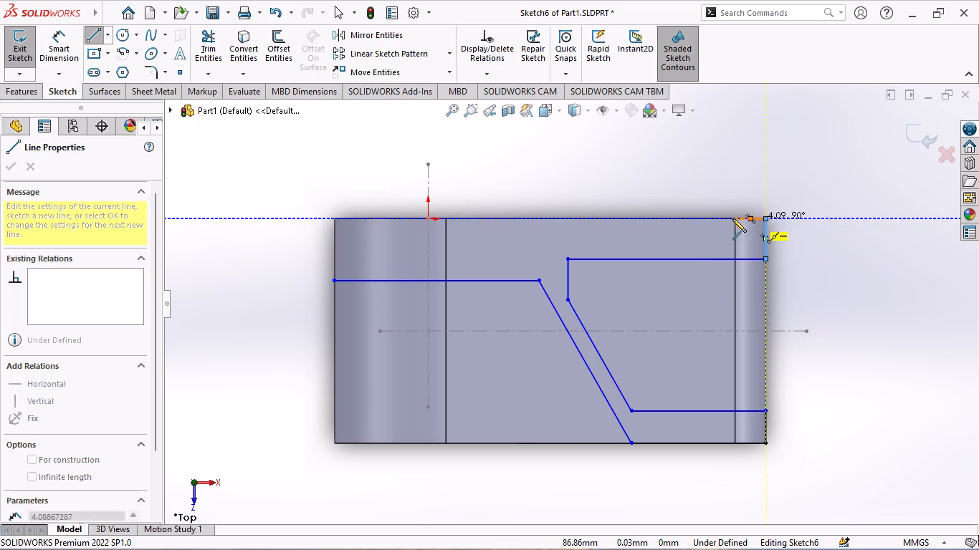
{"action": "left_click", "coordinate": [333, 219]}
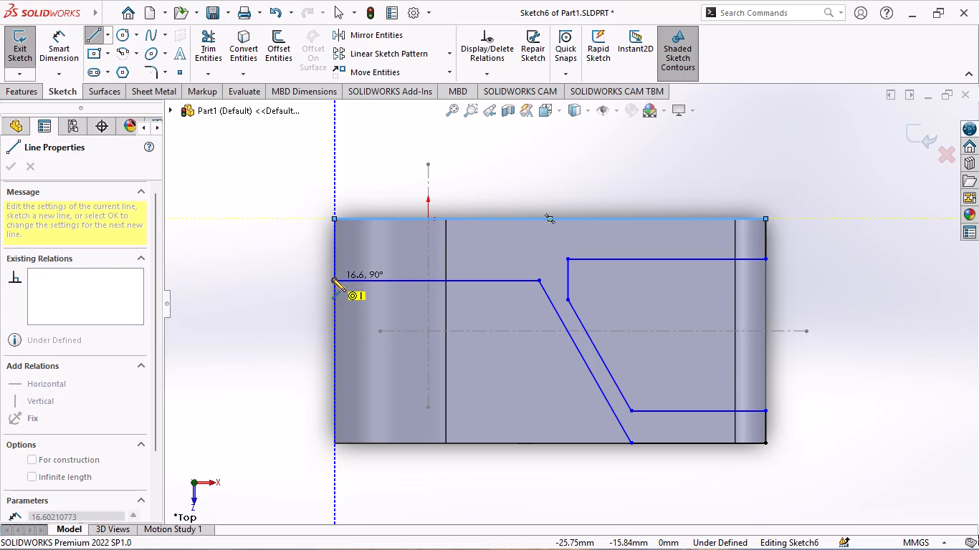
{"action": "left_click", "coordinate": [332, 279]}
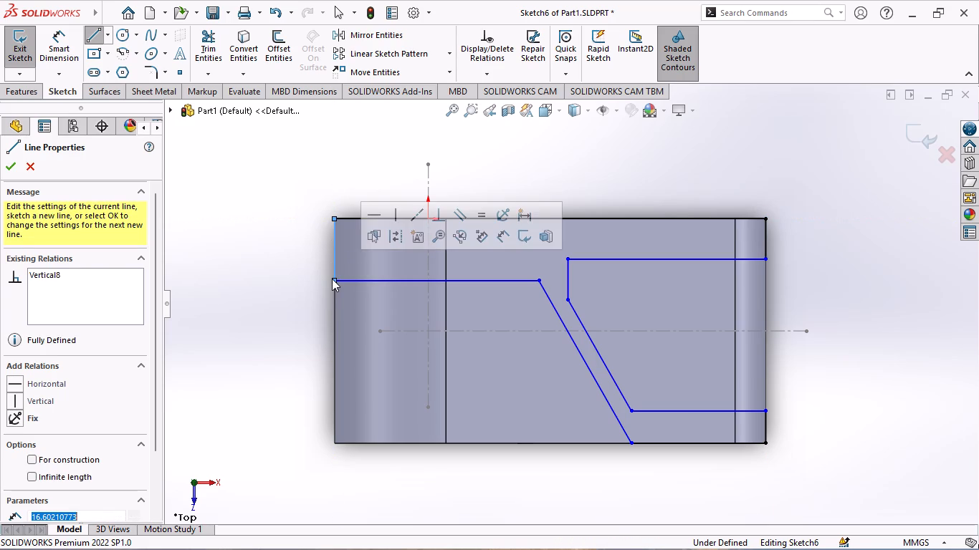
{"action": "key", "text": "Escape"}
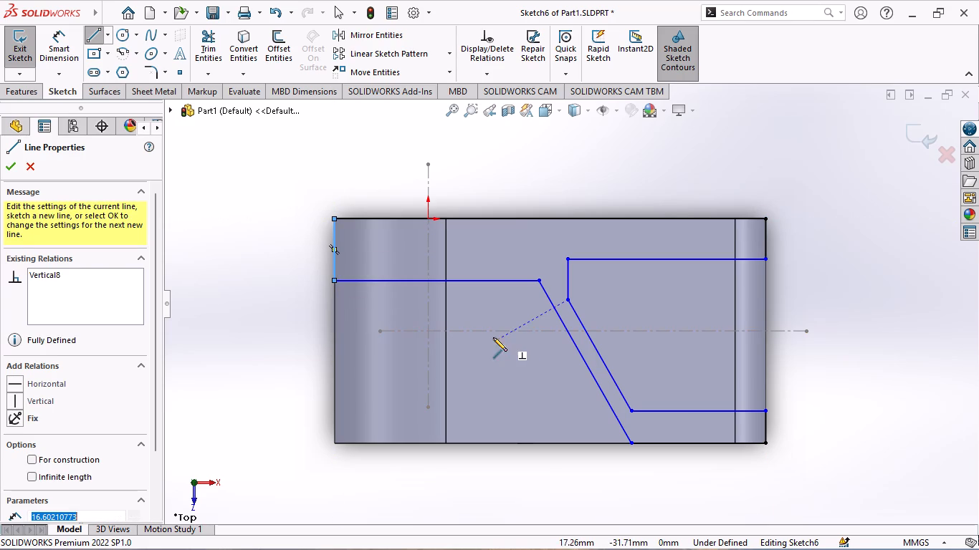
{"action": "key", "text": "Escape"}
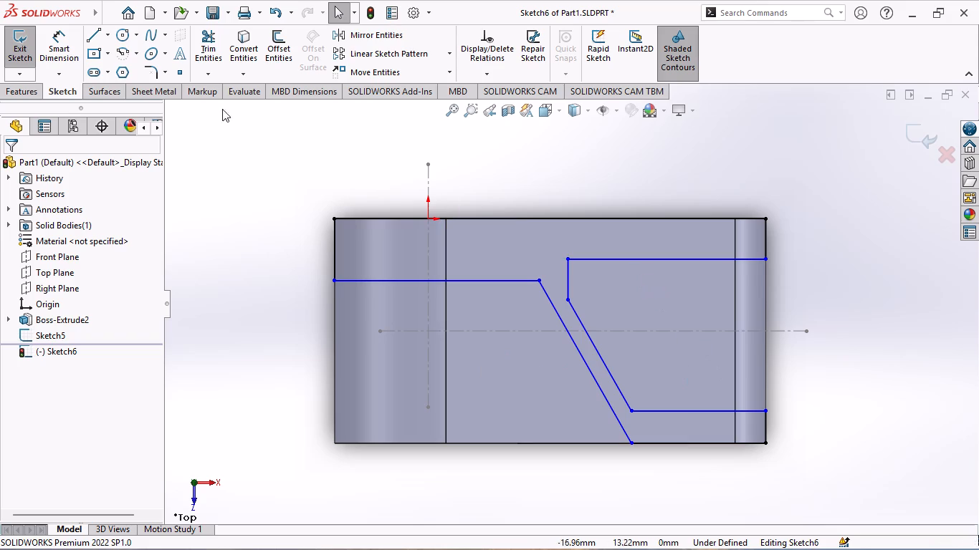
Dimension the two short vertical profile lines on the part's right edge and set each to 8 mm.
{"action": "left_click", "coordinate": [62, 51]}
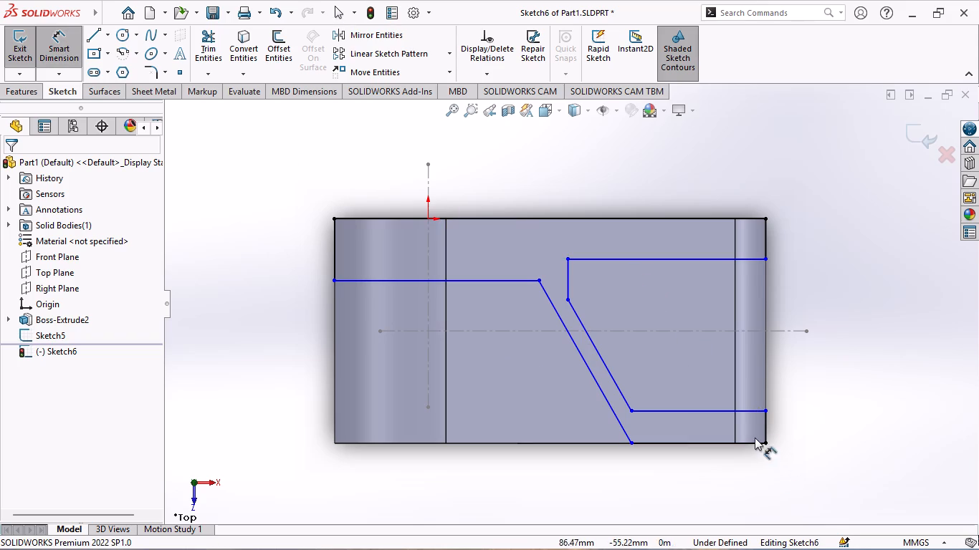
{"action": "left_click", "coordinate": [766, 423]}
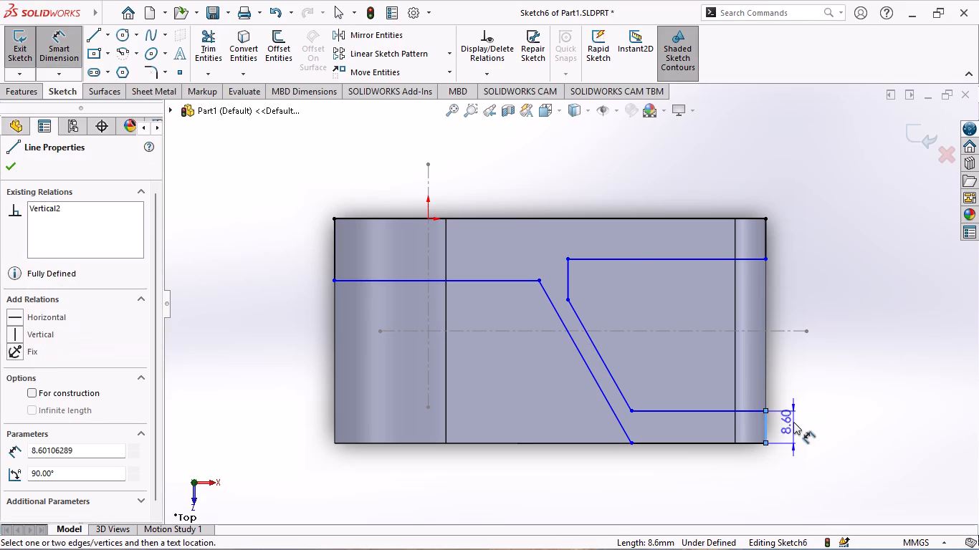
{"action": "left_click", "coordinate": [793, 422]}
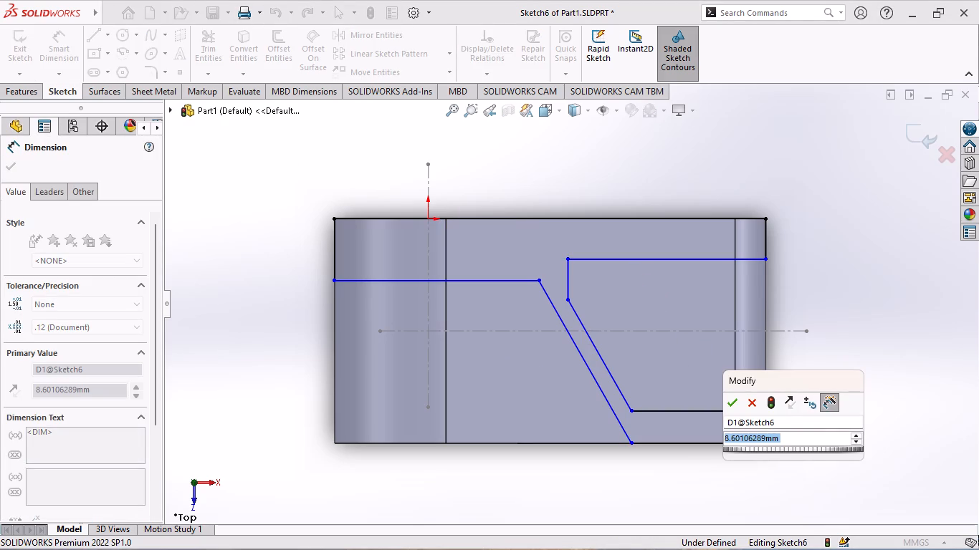
{"action": "key", "text": "8"}
{"action": "key", "text": "Return"}
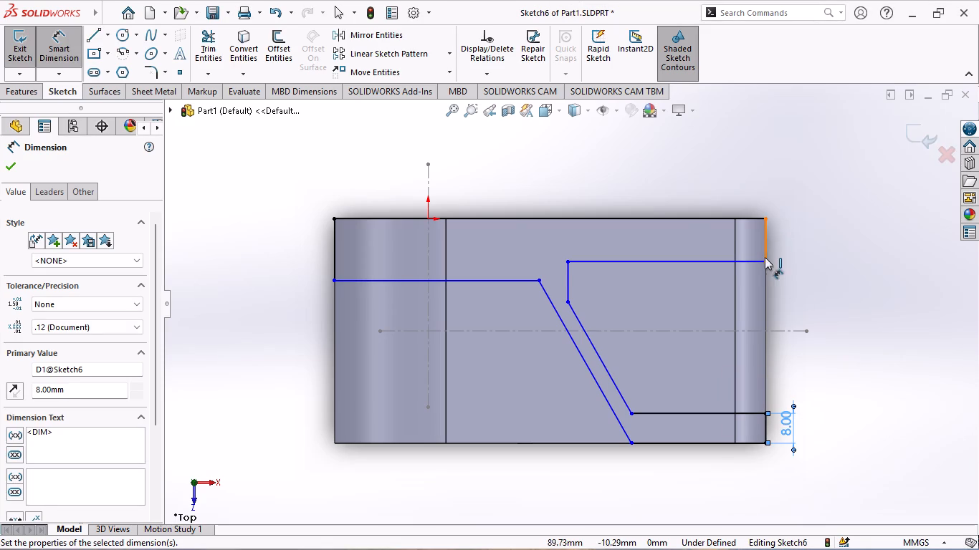
{"action": "left_click", "coordinate": [768, 238]}
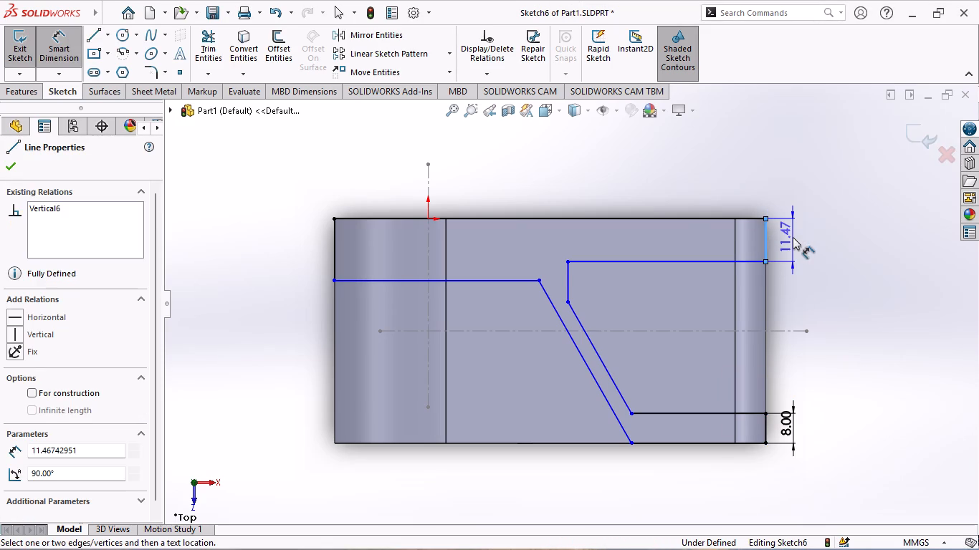
{"action": "left_click", "coordinate": [793, 237]}
{"action": "key", "text": "8"}
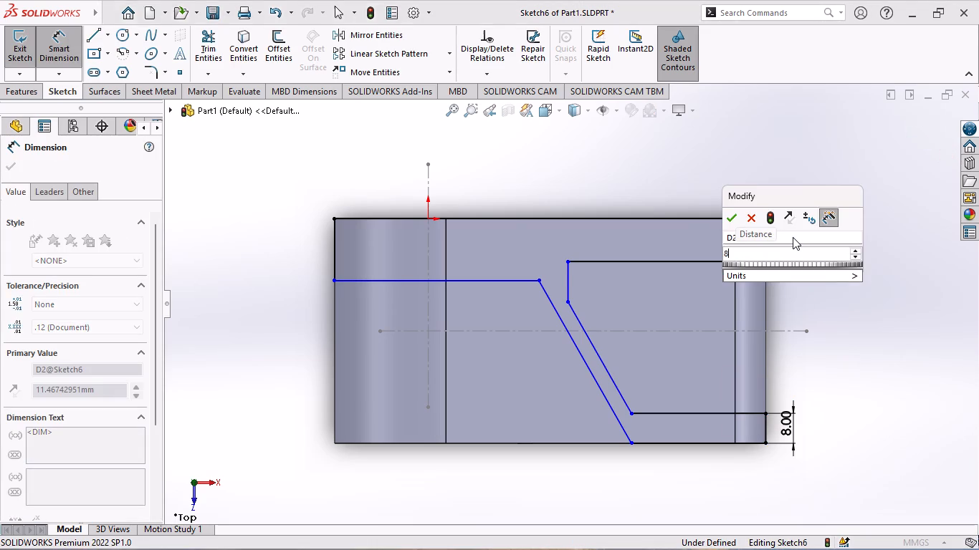
{"action": "key", "text": "Return"}
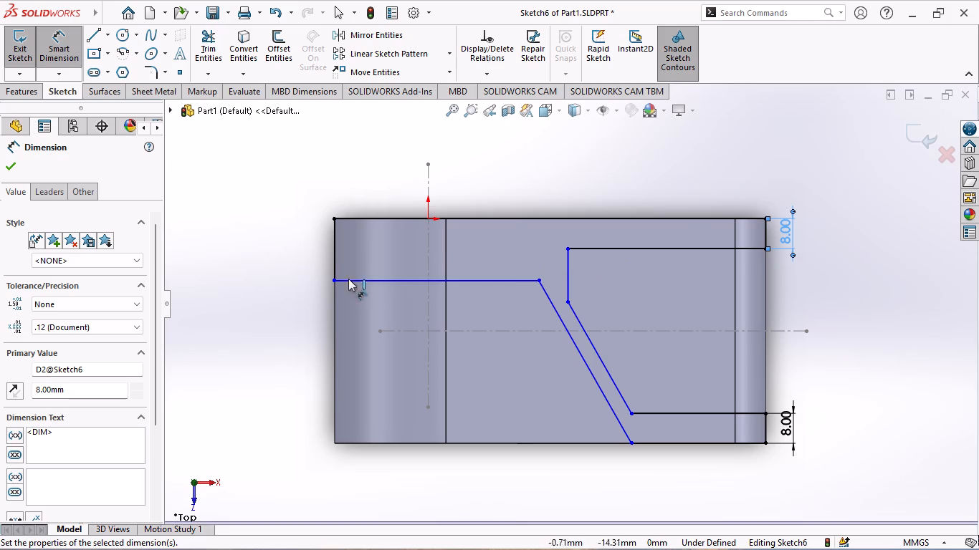
Dimension the vertical profile line on the part's left edge and set it to 14 mm.
{"action": "left_click", "coordinate": [335, 241]}
{"action": "left_click", "coordinate": [316, 243]}
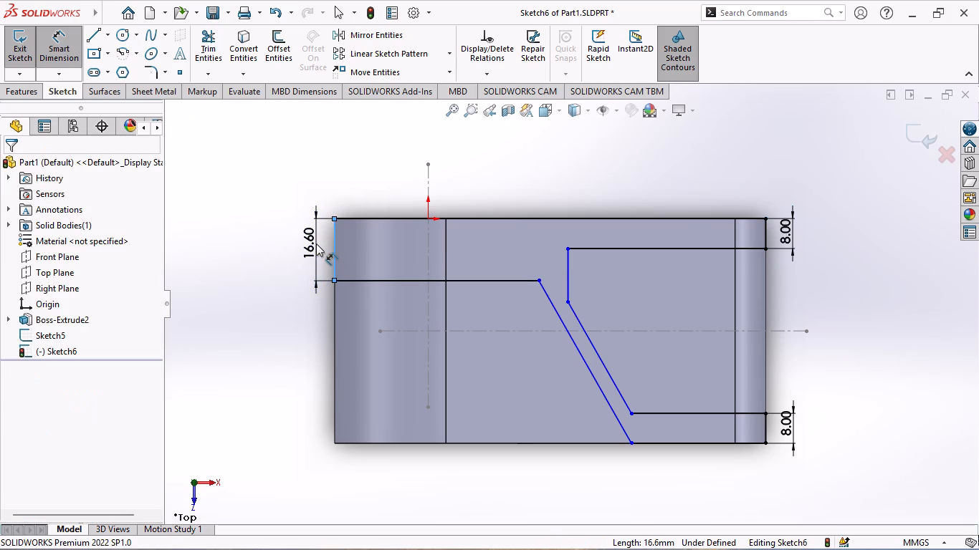
{"action": "type", "text": "14"}
{"action": "key", "text": "Return"}
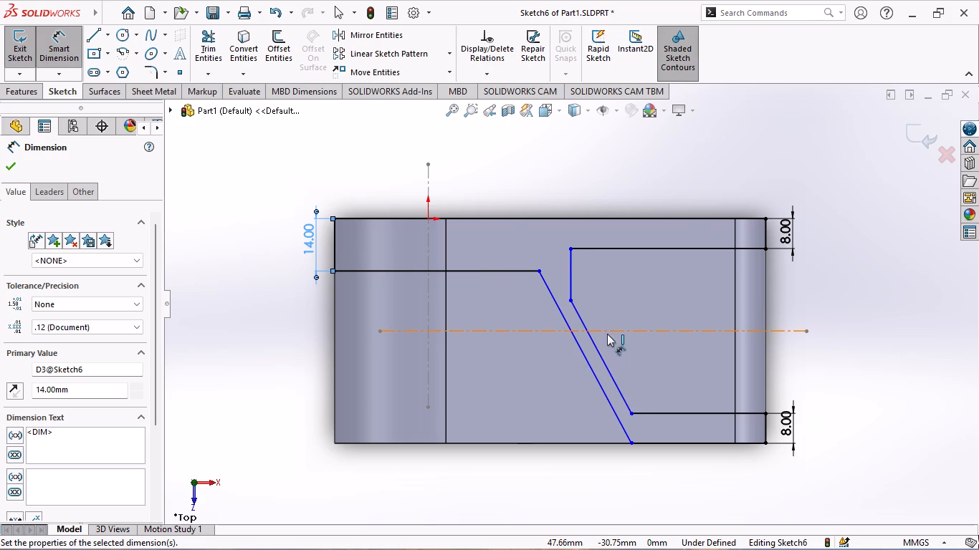
Dimension the spacing between the two parallel slanted lines and set it to 8 mm.
{"action": "left_click", "coordinate": [586, 355]}
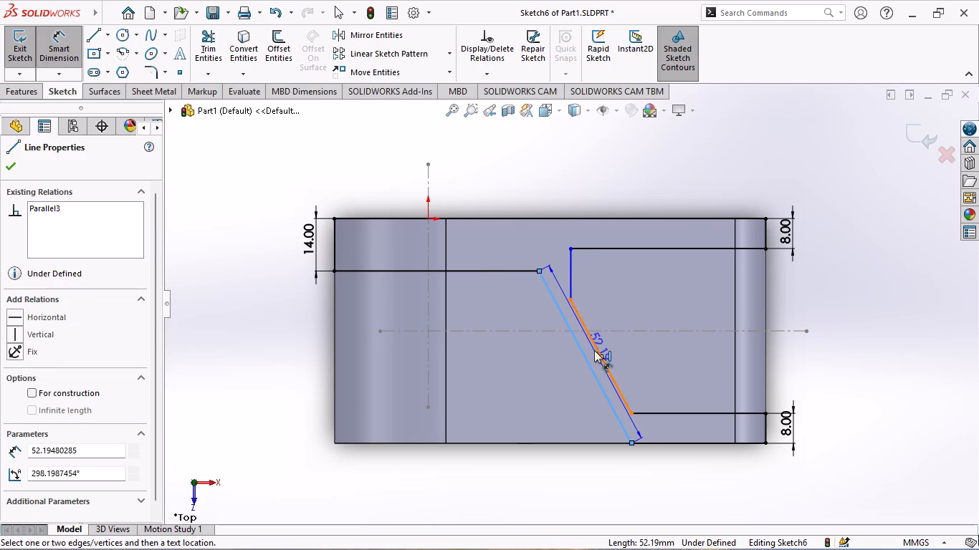
{"action": "left_click", "coordinate": [593, 338]}
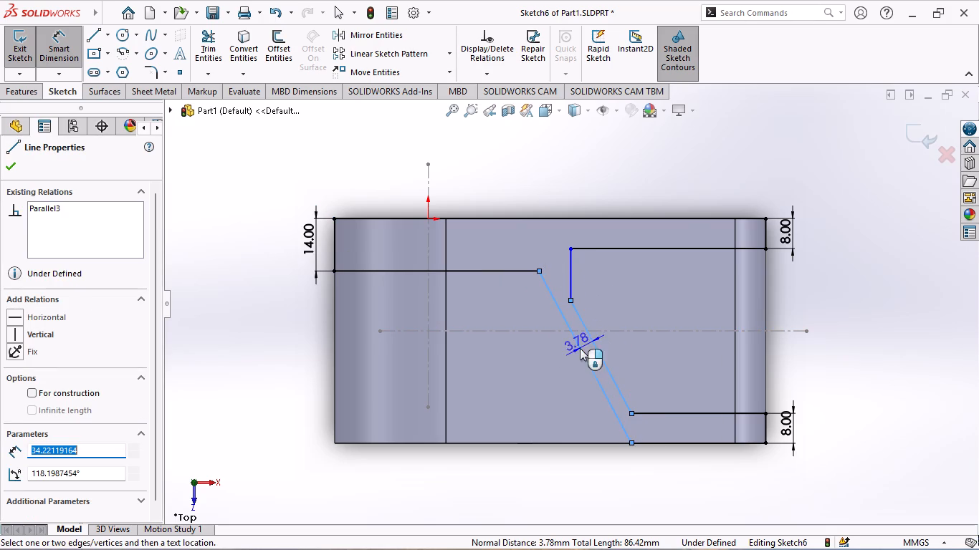
{"action": "left_click", "coordinate": [556, 369]}
{"action": "key", "text": "8"}
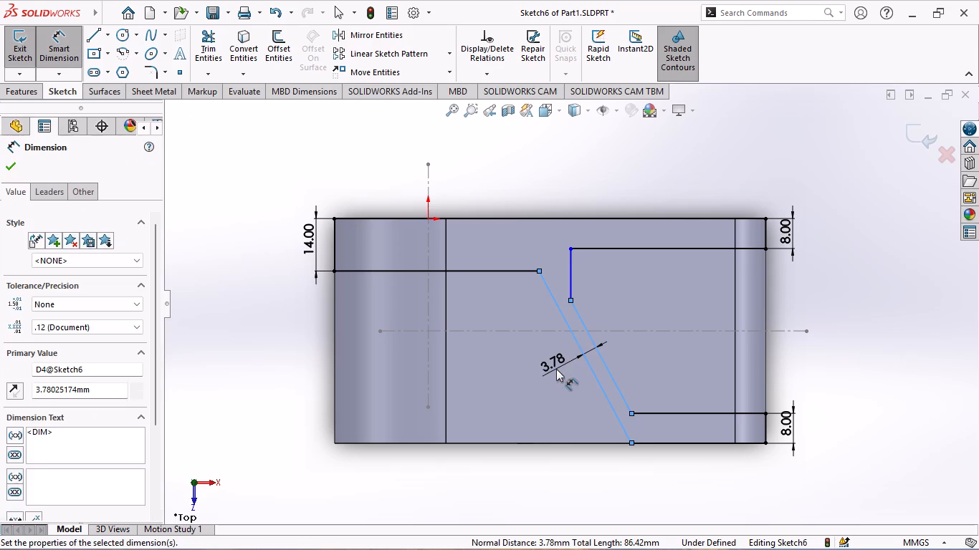
{"action": "key", "text": "Return"}
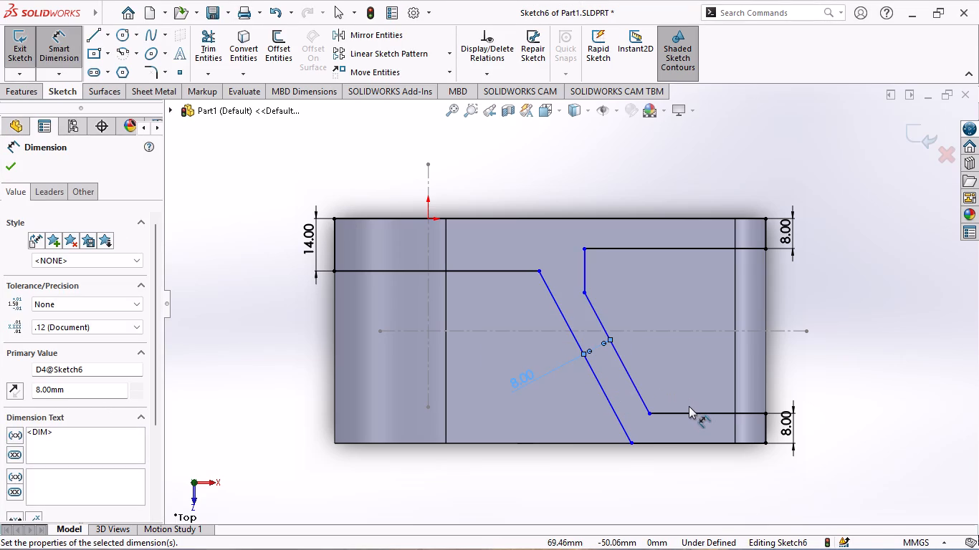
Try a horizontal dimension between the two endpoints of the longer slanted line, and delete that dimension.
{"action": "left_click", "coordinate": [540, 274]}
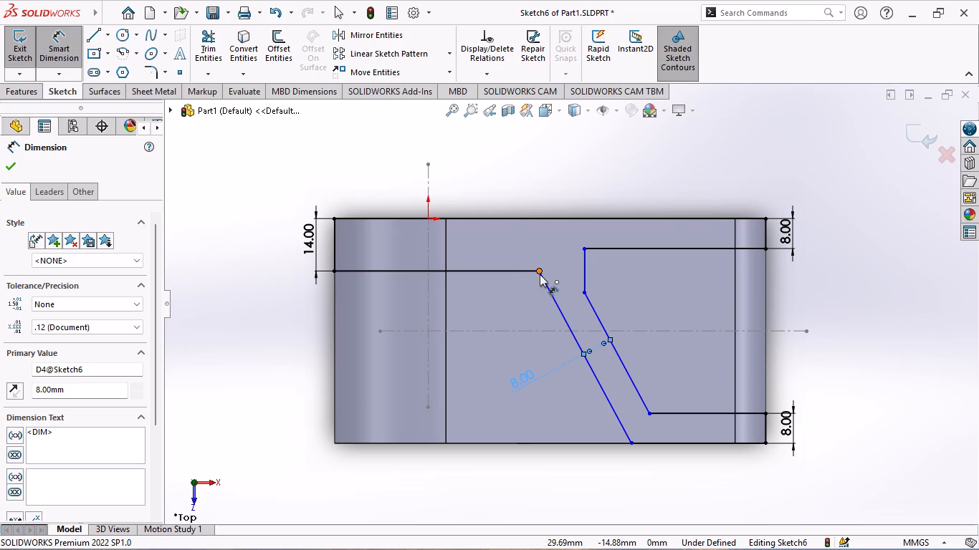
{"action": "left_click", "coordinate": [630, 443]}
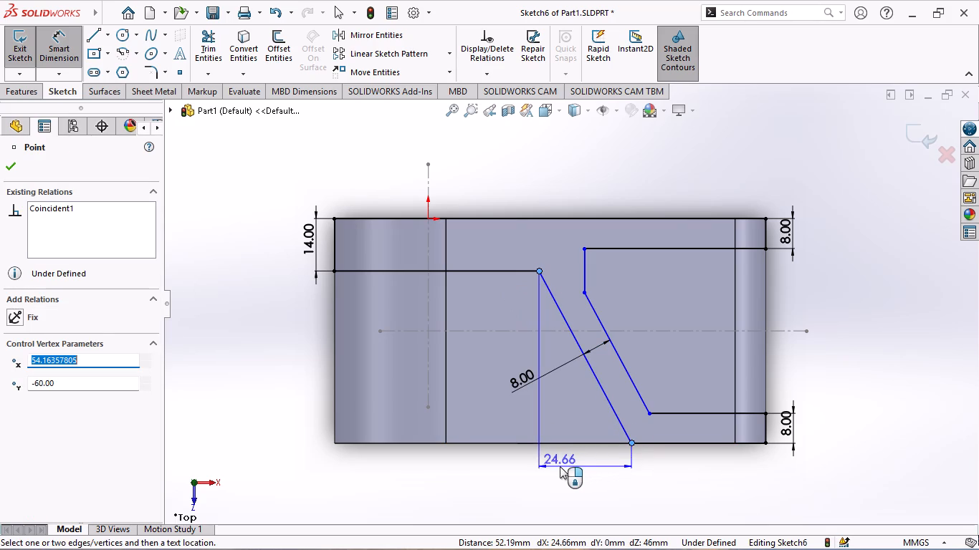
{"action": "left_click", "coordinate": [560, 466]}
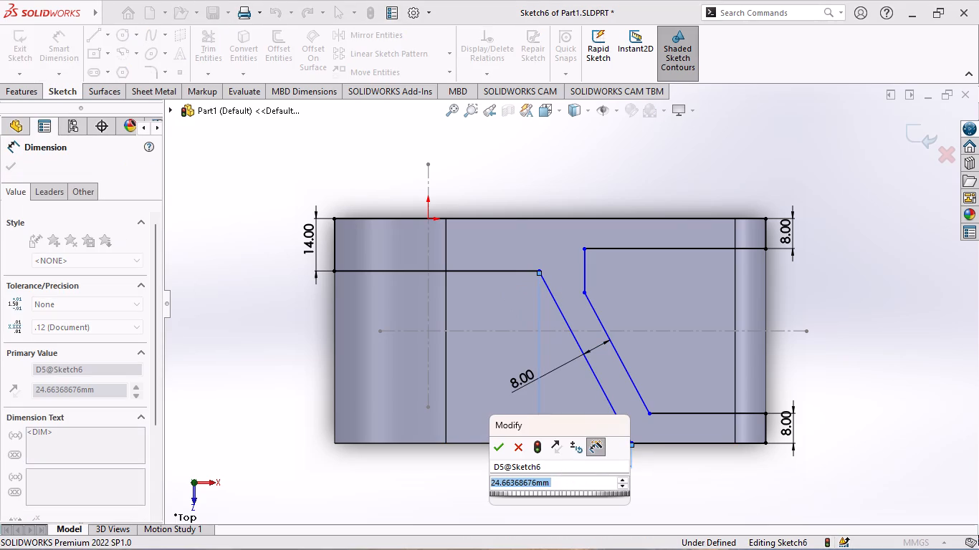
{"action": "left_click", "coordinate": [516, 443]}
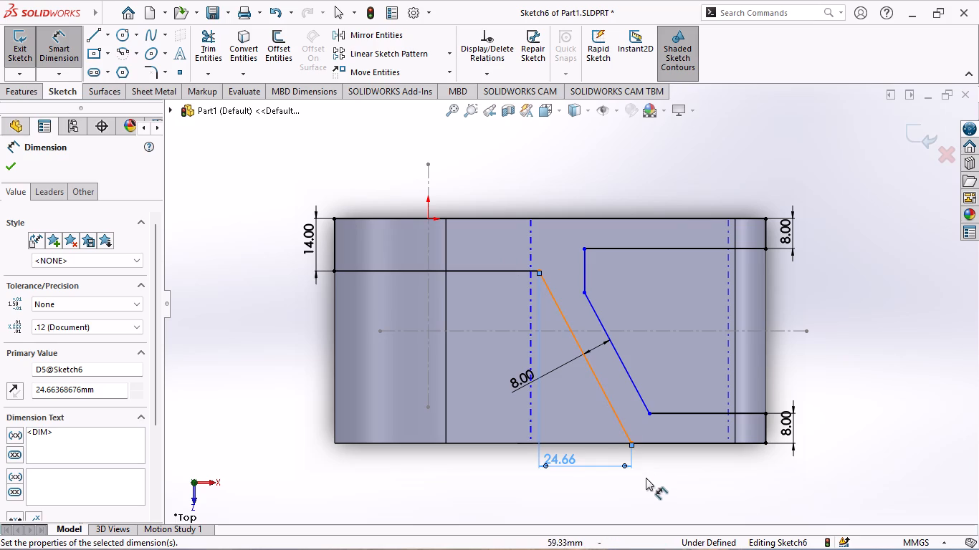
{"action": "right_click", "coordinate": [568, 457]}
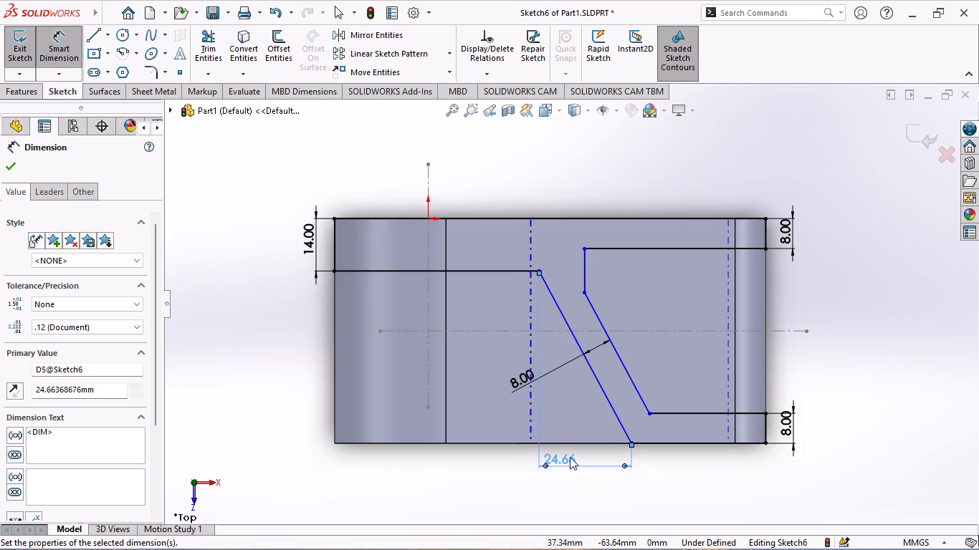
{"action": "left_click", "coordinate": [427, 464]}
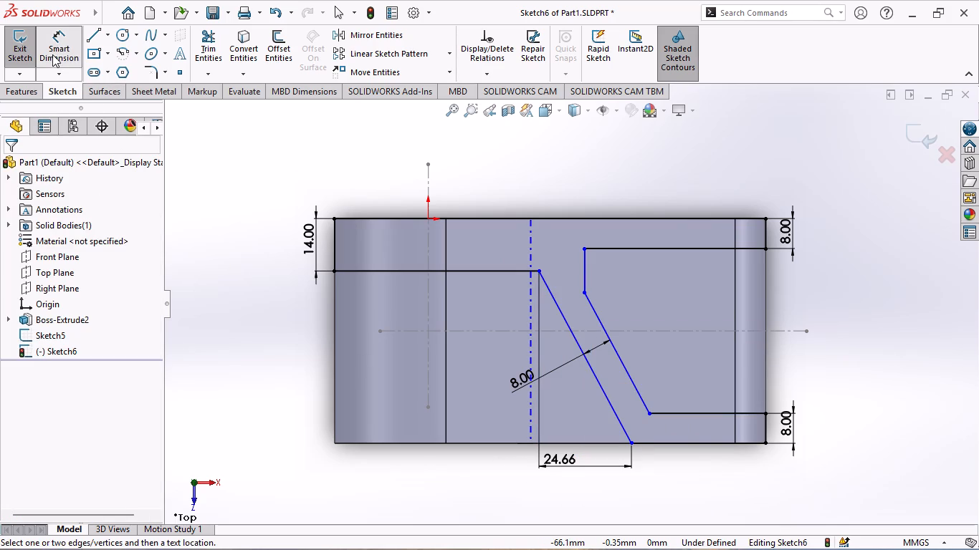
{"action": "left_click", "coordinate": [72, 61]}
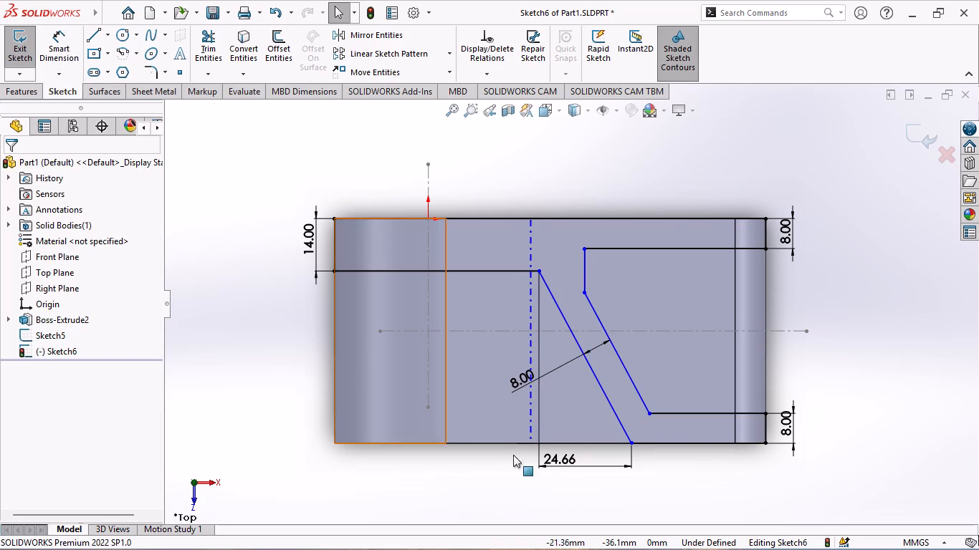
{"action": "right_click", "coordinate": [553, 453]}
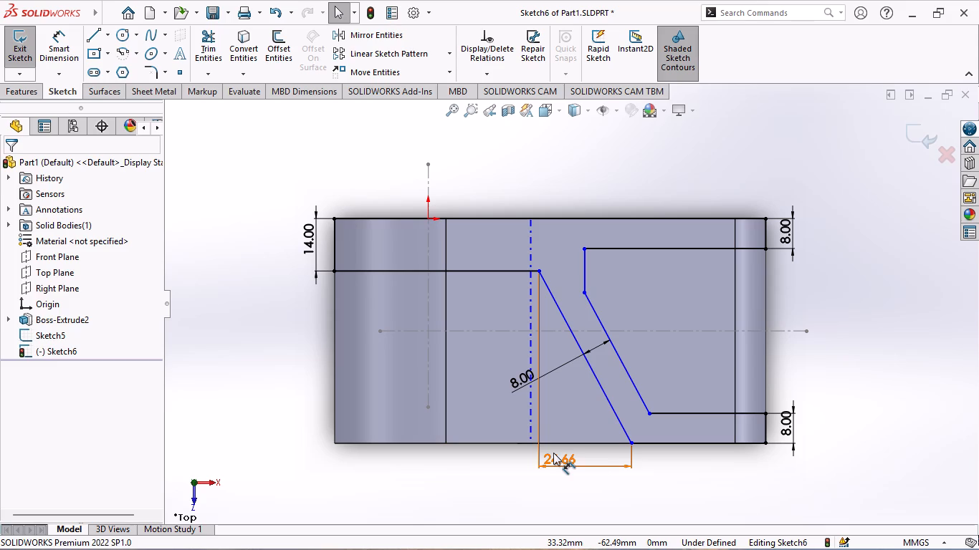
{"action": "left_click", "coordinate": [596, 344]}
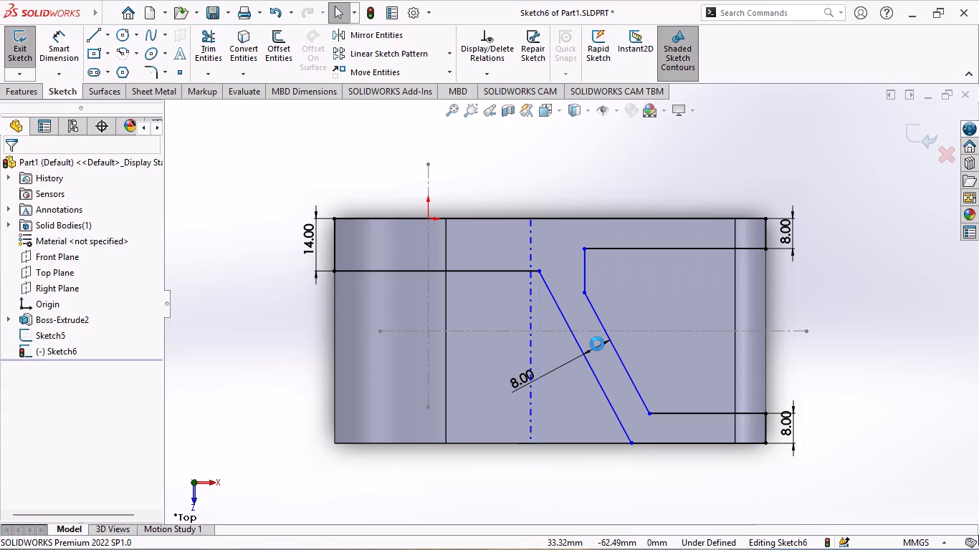
Dimension from the vertical centerline to the lower endpoint of the longer slanted line and set the distance to 75 mm.
{"action": "left_click", "coordinate": [65, 42]}
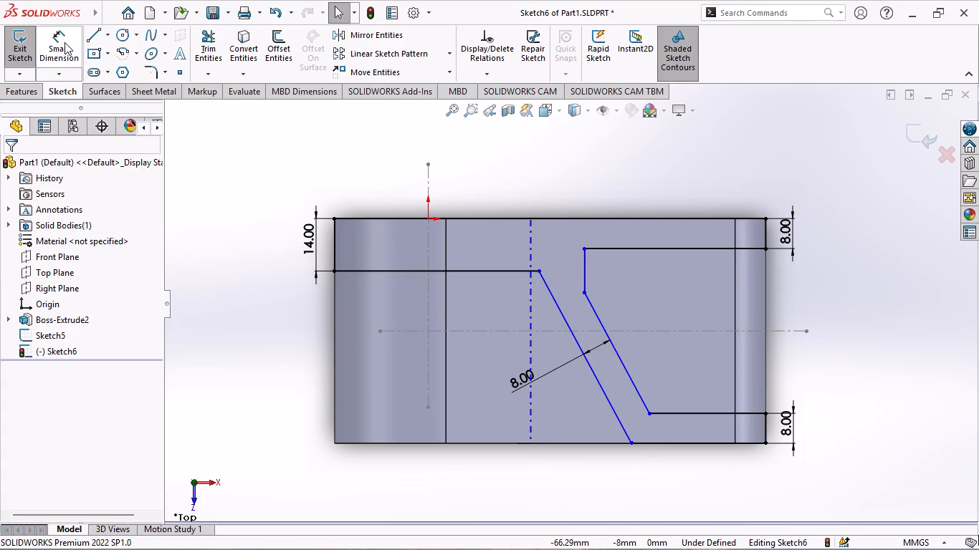
{"action": "left_click", "coordinate": [426, 291]}
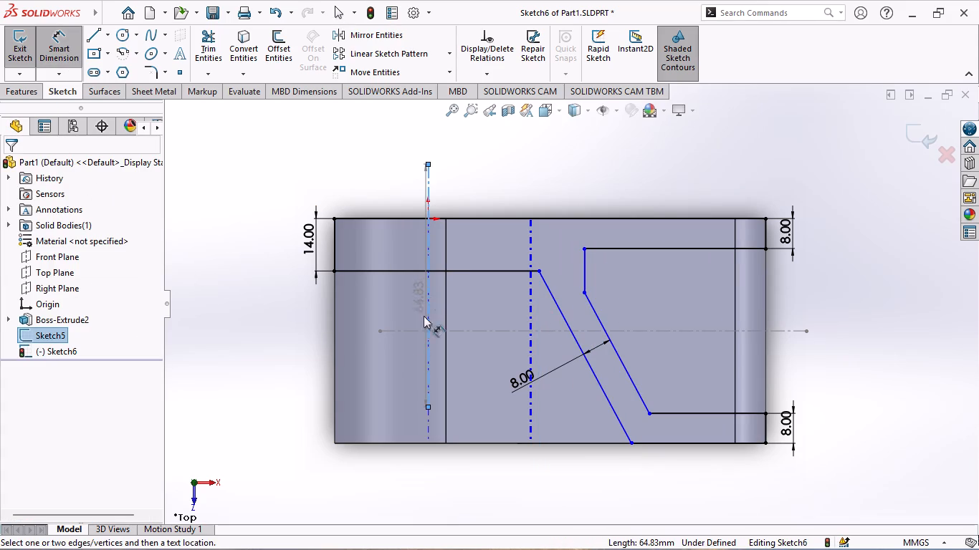
{"action": "left_click", "coordinate": [634, 444]}
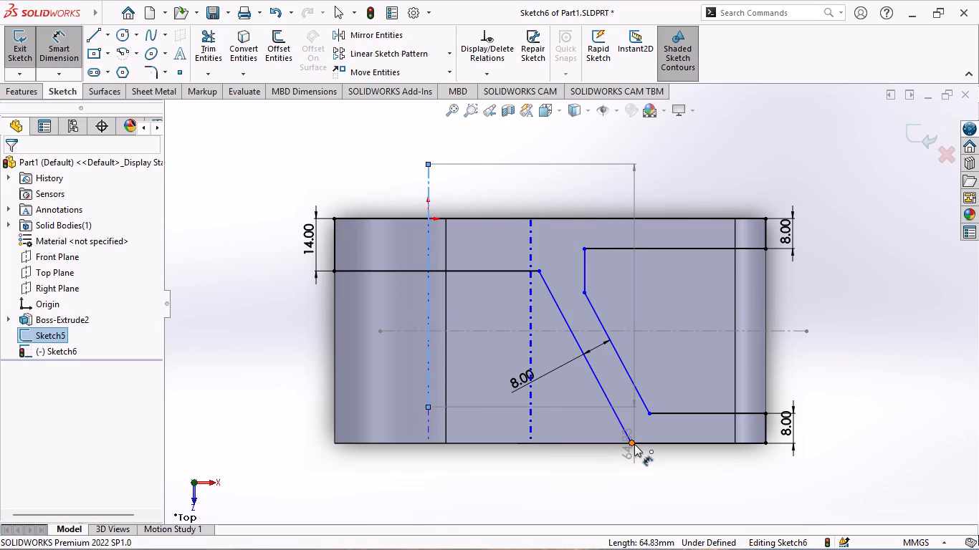
{"action": "left_click", "coordinate": [555, 481]}
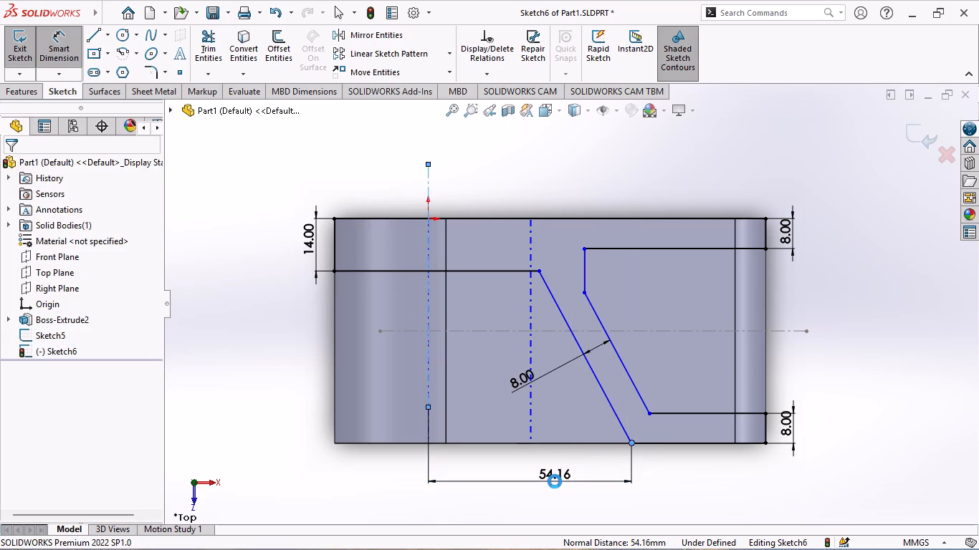
{"action": "type", "text": "75"}
{"action": "key", "text": "Return"}
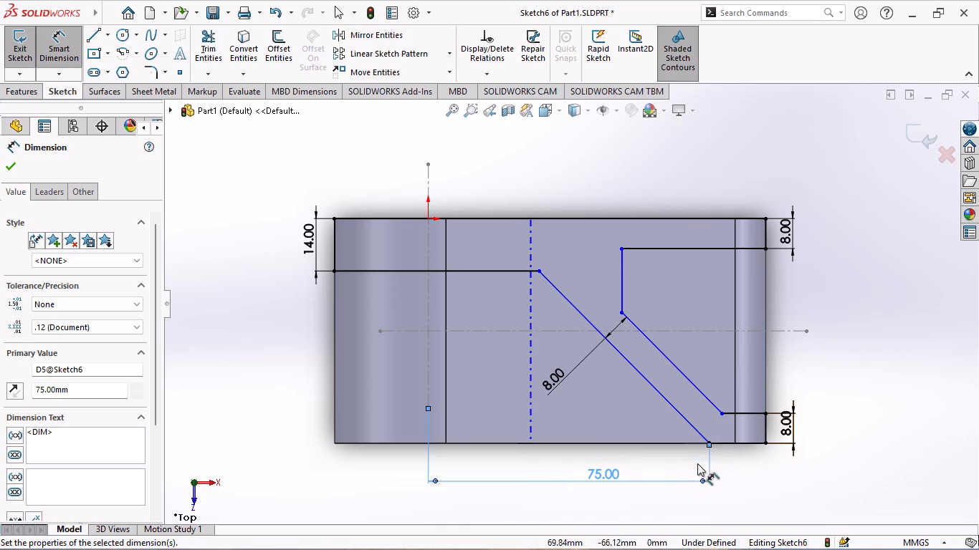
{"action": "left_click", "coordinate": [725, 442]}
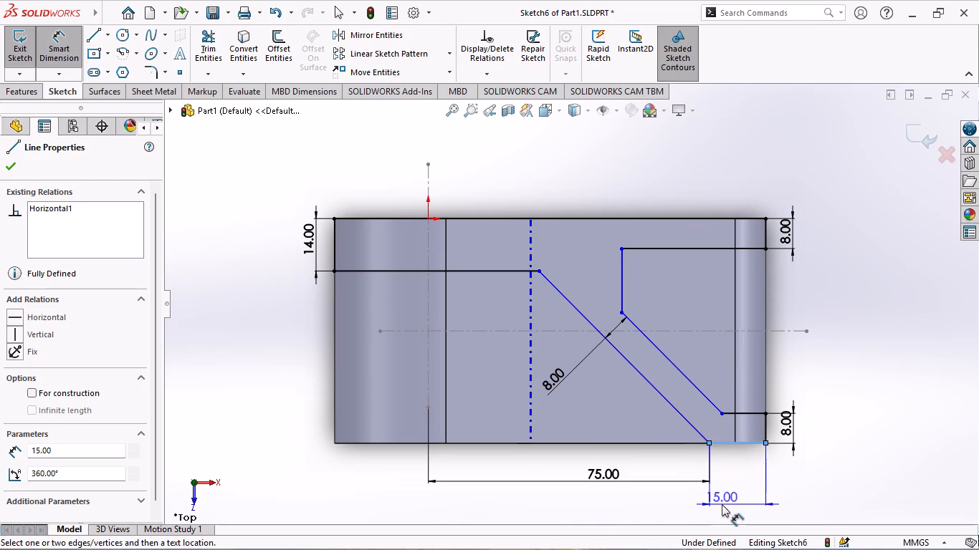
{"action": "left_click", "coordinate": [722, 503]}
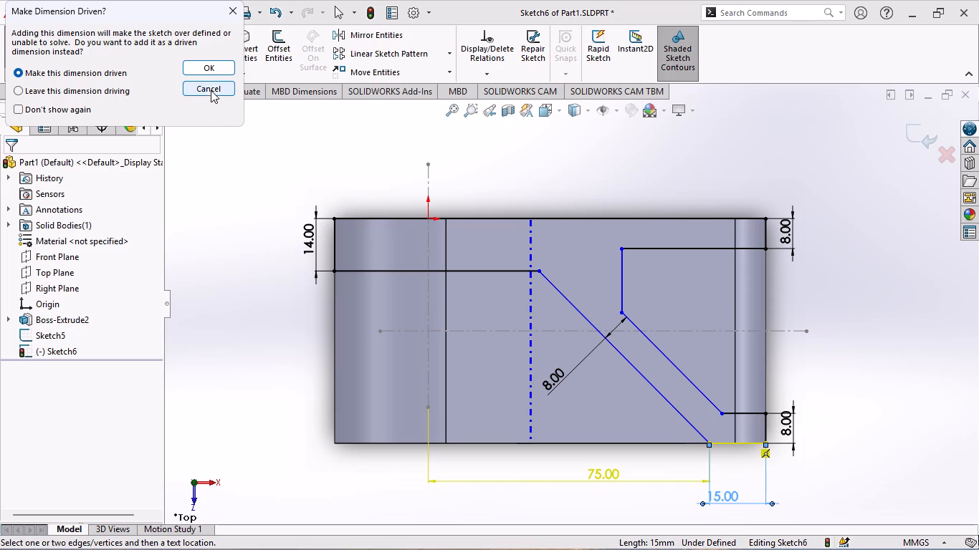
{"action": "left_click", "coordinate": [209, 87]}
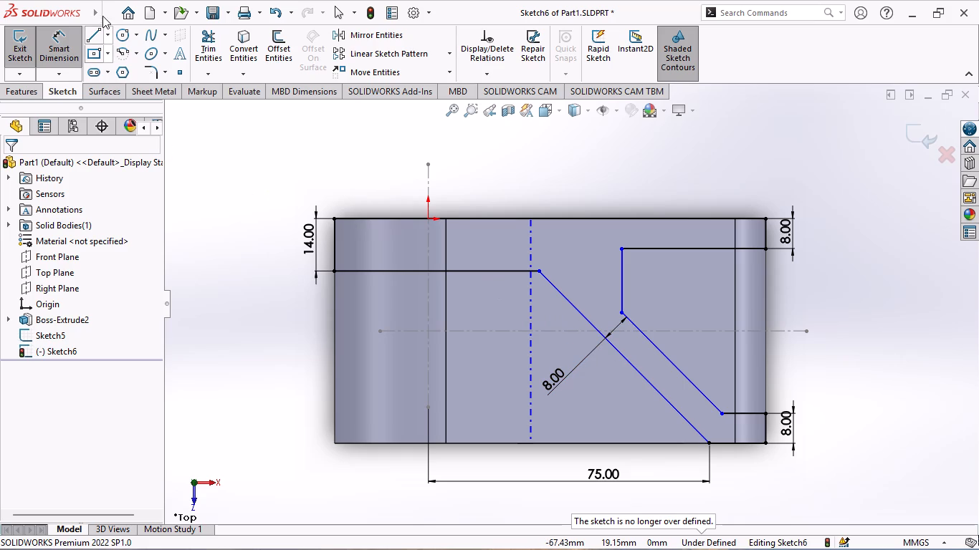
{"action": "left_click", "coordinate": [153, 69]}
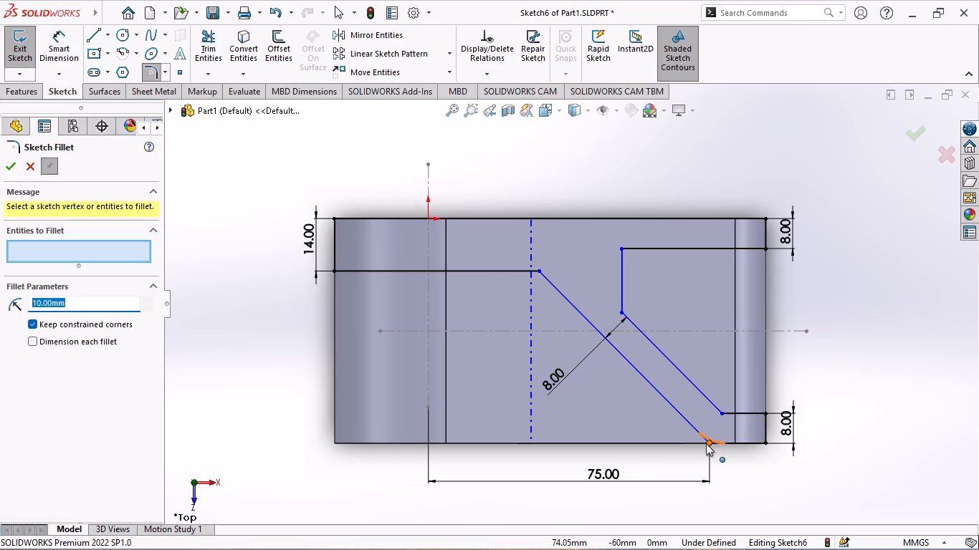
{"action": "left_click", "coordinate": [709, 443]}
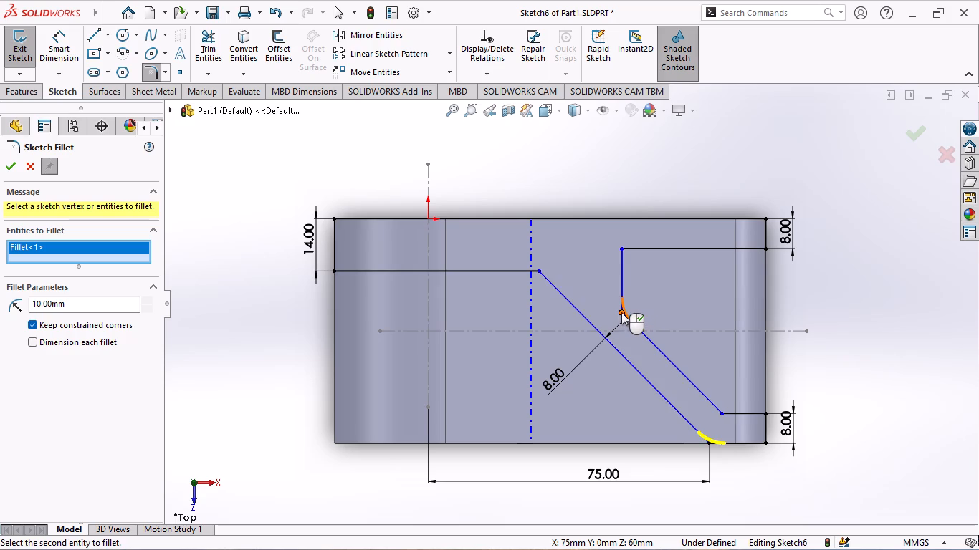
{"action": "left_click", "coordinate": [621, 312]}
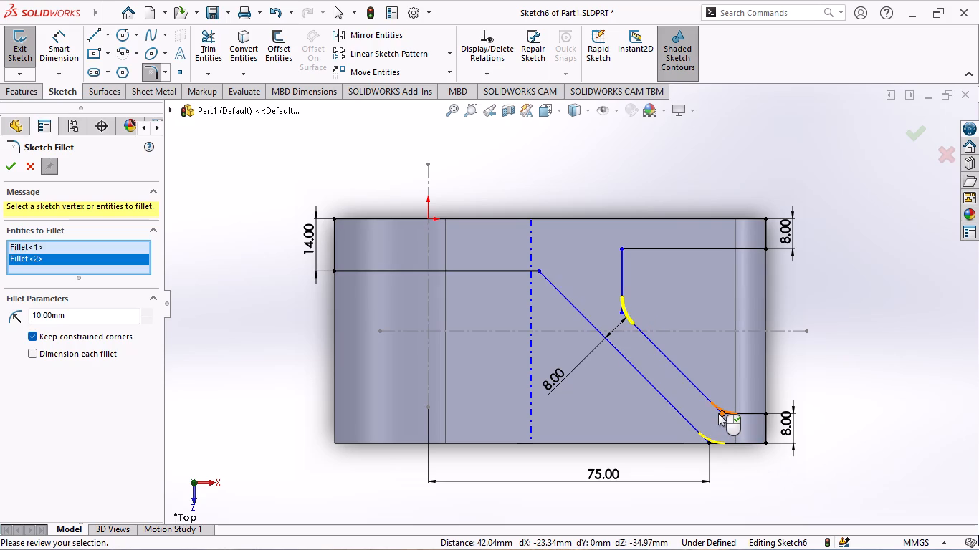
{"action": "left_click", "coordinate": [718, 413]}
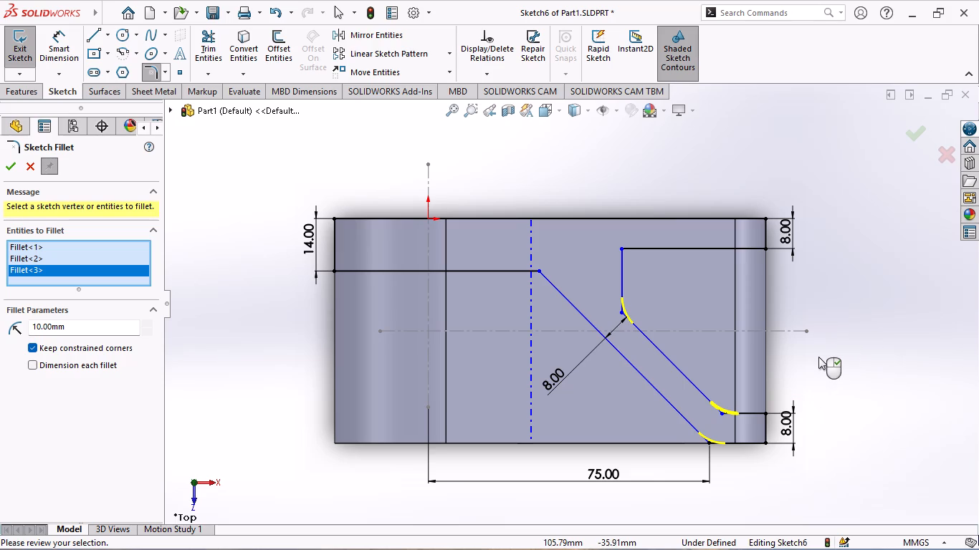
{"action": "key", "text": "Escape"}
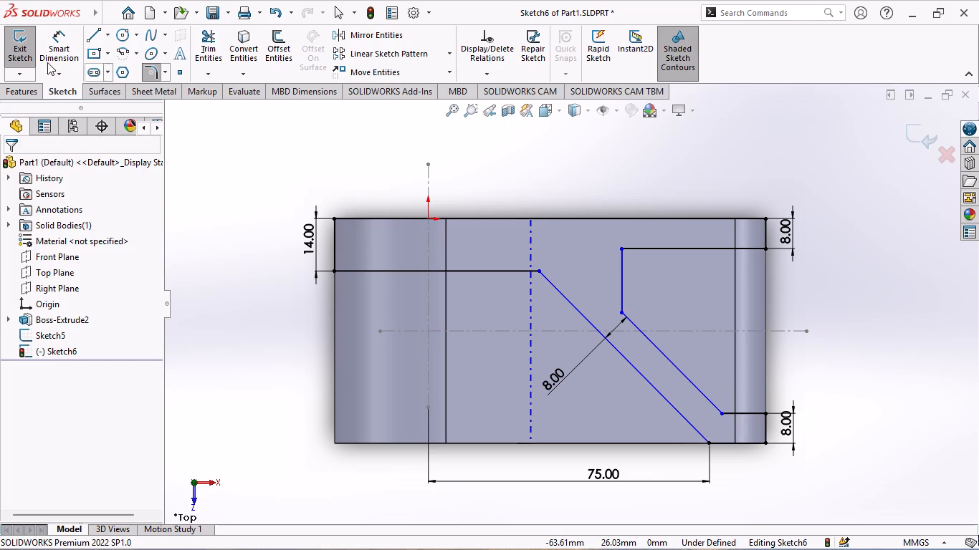
Set the distance from the vertical centerline to the lower endpoint of the longer slanted line to 60 mm.
{"action": "left_click", "coordinate": [67, 52]}
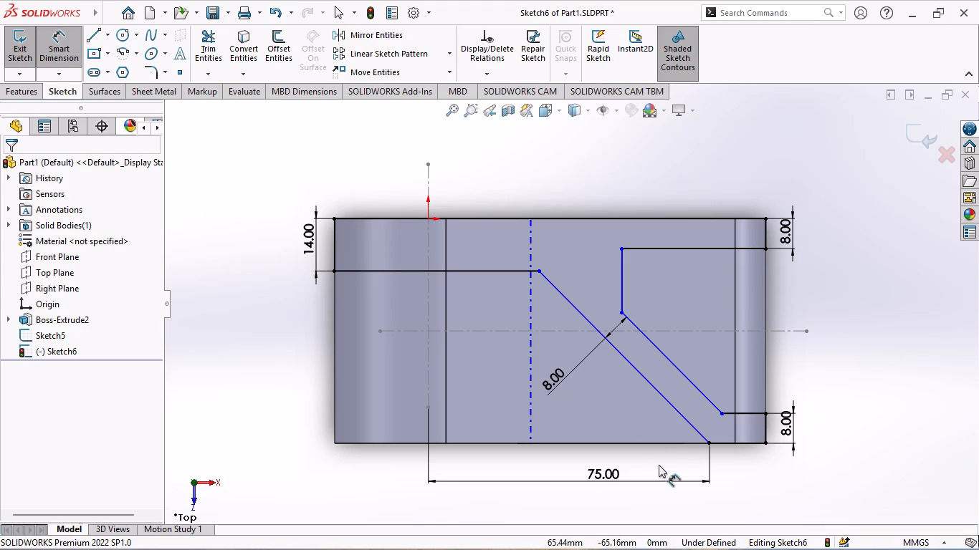
{"action": "double_click", "coordinate": [593, 468]}
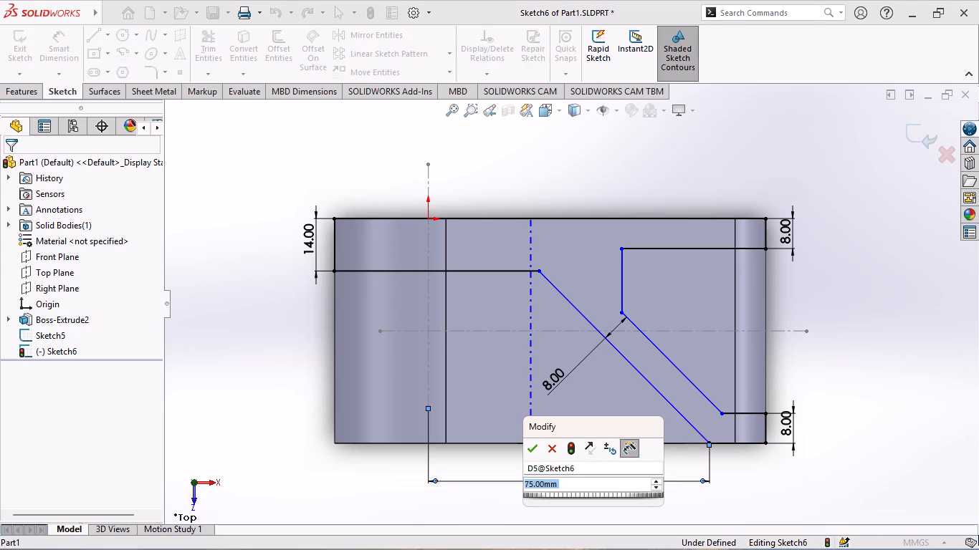
{"action": "type", "text": "60"}
{"action": "key", "text": "Return"}
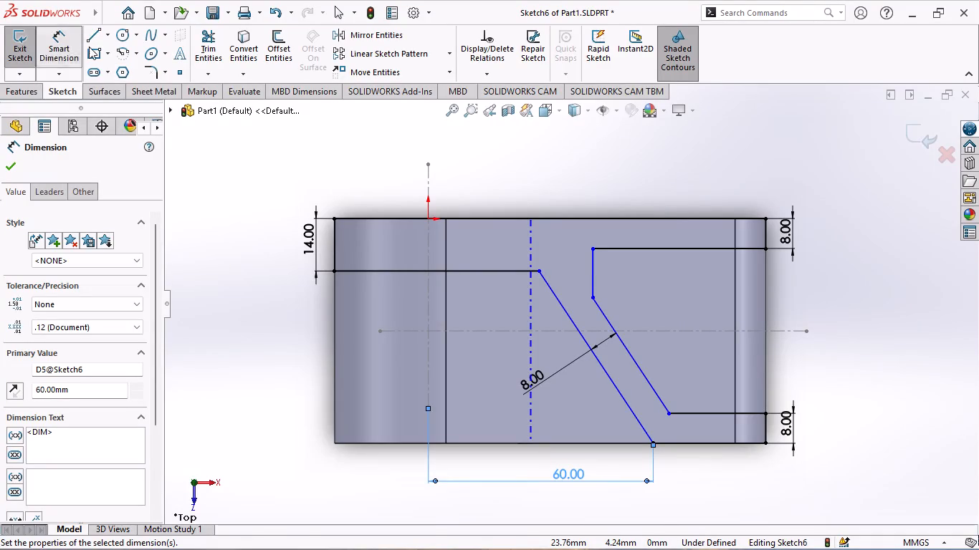
Trim away the short vertical line connecting the upper horizontal line to the shorter slanted line.
{"action": "left_click", "coordinate": [211, 39]}
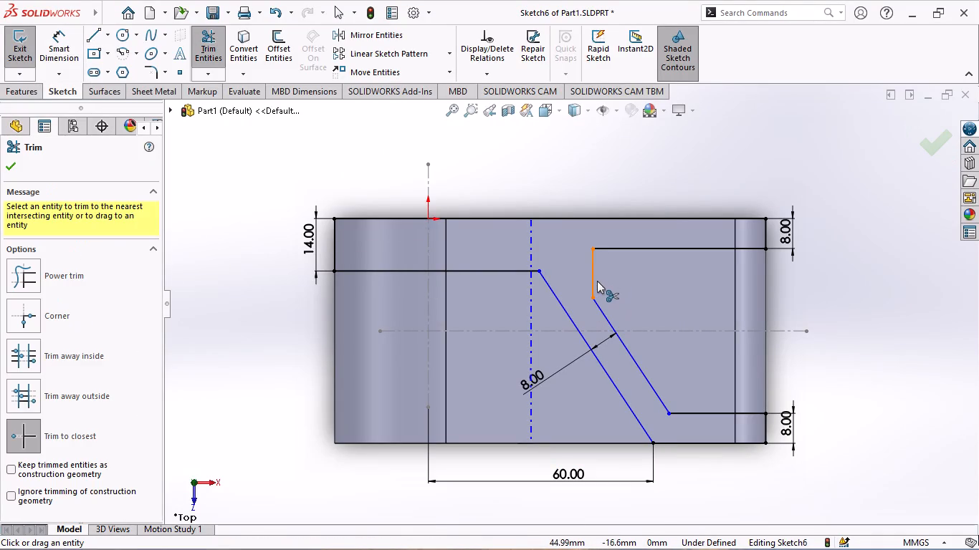
{"action": "left_click", "coordinate": [591, 265]}
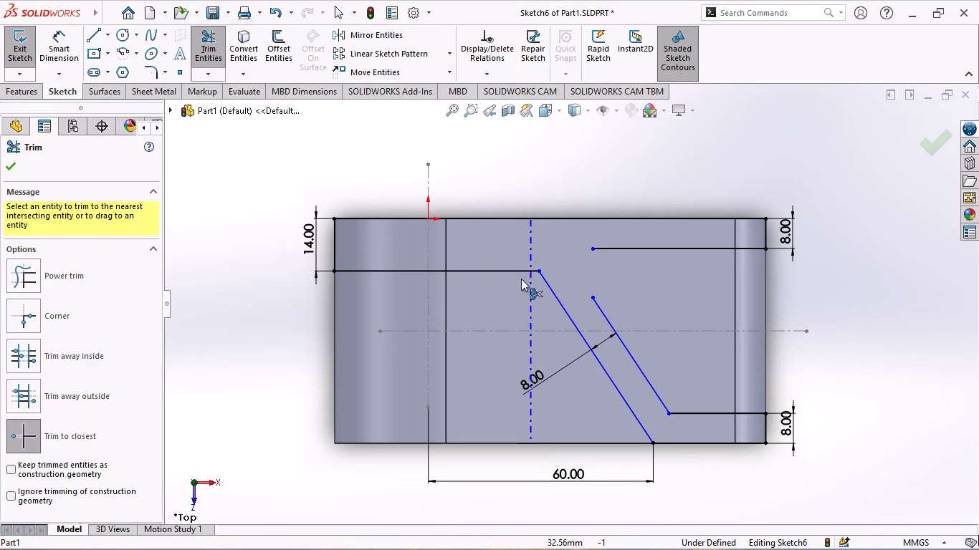
{"action": "left_click", "coordinate": [6, 162]}
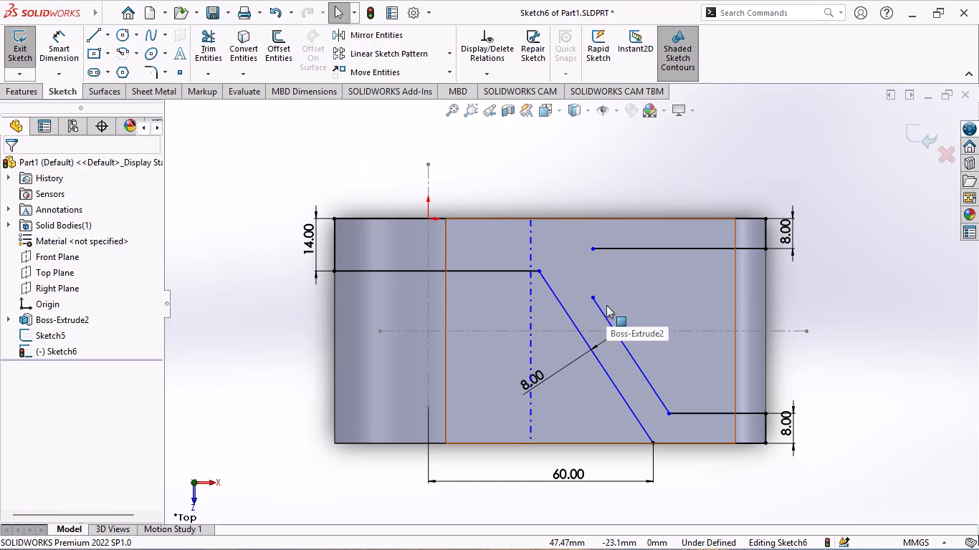
Lengthen the shorter slanted line by moving its free upper endpoint above the upper horizontal line's level, to about X 33.3, Y -5.5 mm.
{"action": "left_click_drag", "start_coordinate": [591, 297], "coordinate": [581, 275]}
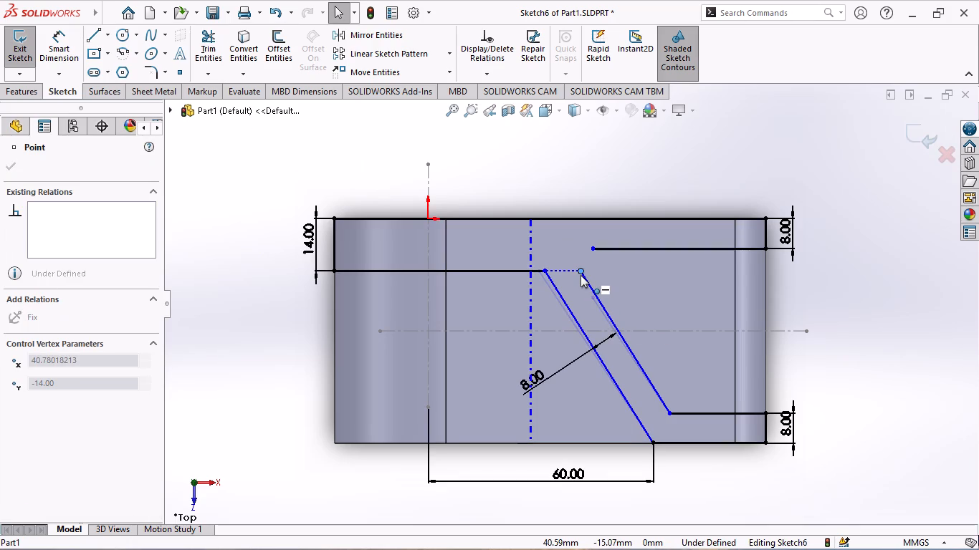
{"action": "left_click_drag", "start_coordinate": [581, 275], "coordinate": [571, 274]}
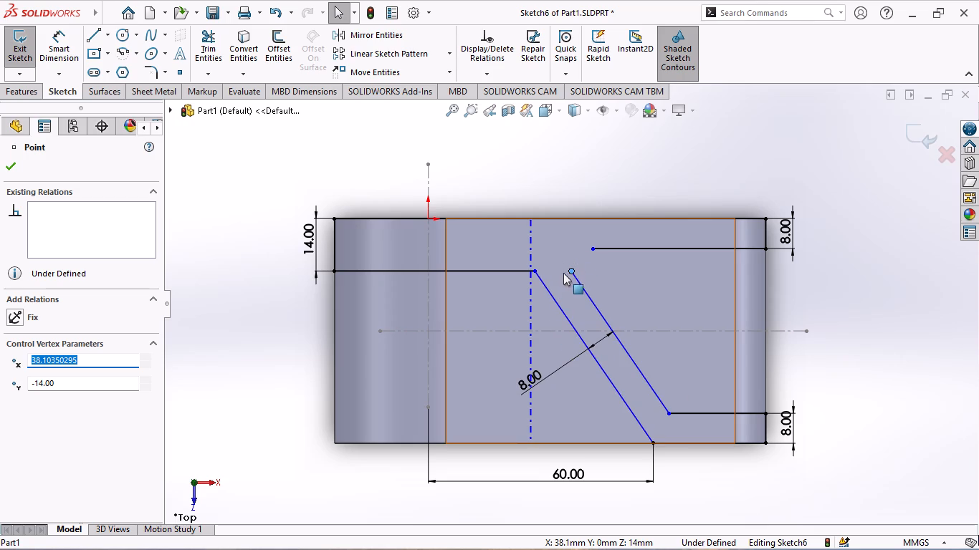
{"action": "left_click_drag", "start_coordinate": [570, 271], "coordinate": [553, 240]}
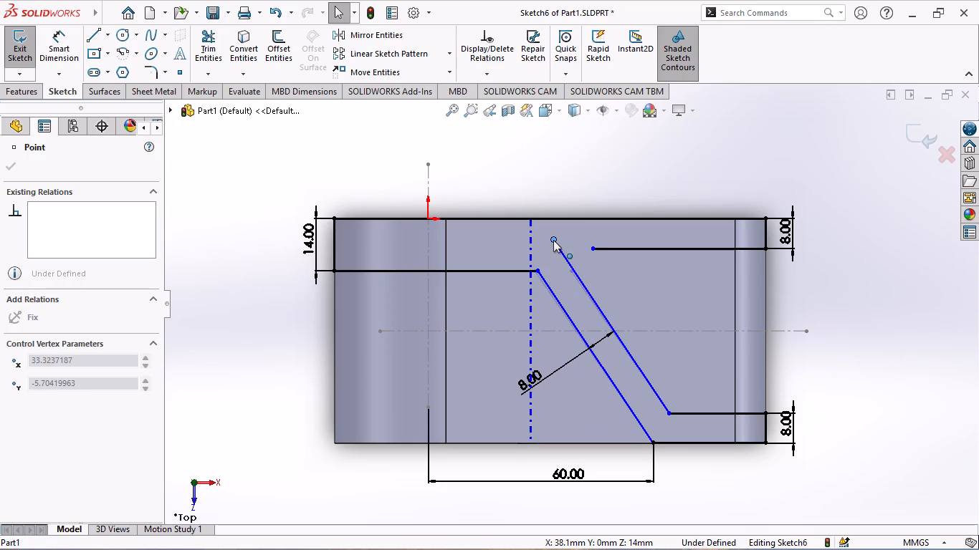
{"action": "left_click_drag", "start_coordinate": [553, 240], "coordinate": [553, 239]}
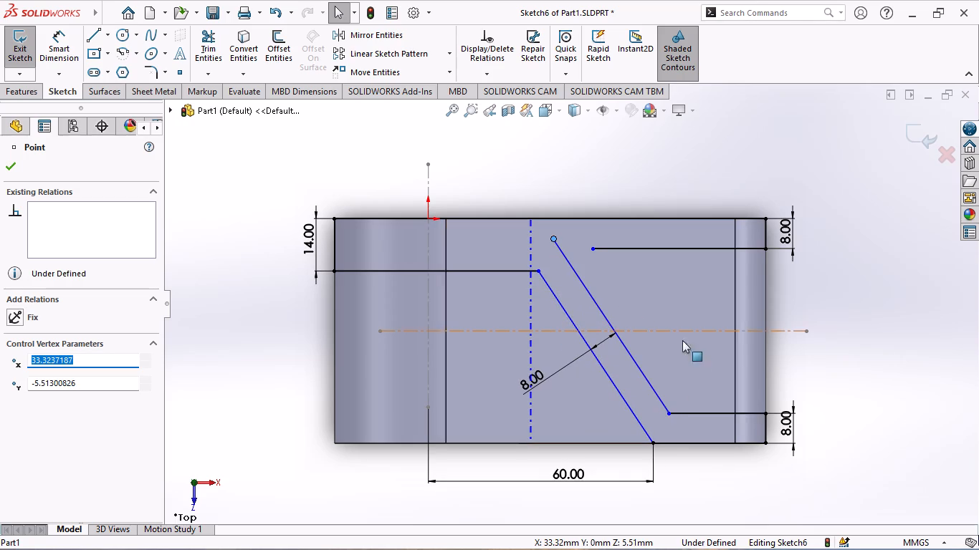
{"action": "key", "text": "Escape"}
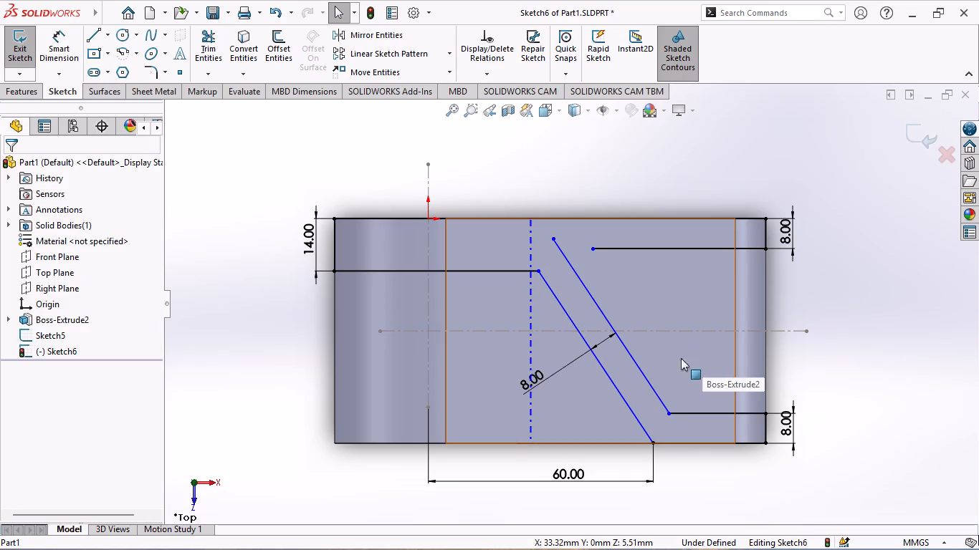
Extend the free end of the upper 8 mm arm's inner horizontal line until it meets the lengthened slanted line.
{"action": "scroll", "coordinate": [568, 279], "scroll_direction": "down", "scroll_amount": 4}
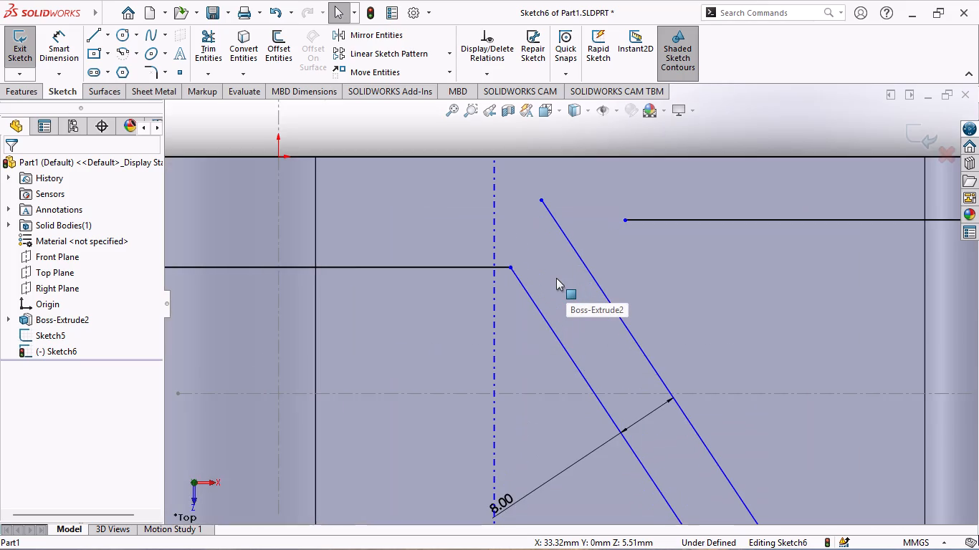
{"action": "scroll", "coordinate": [556, 278], "scroll_direction": "up", "scroll_amount": 4}
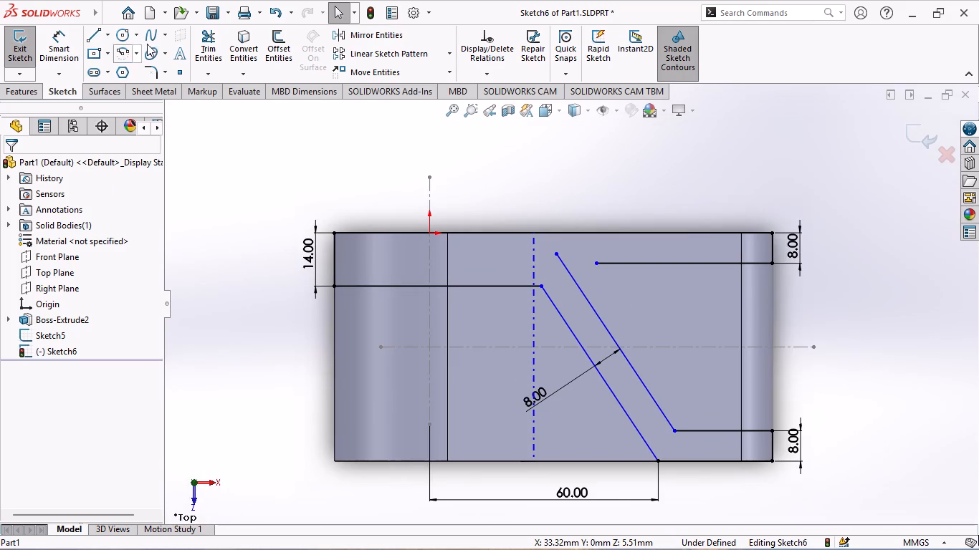
{"action": "left_click", "coordinate": [206, 77]}
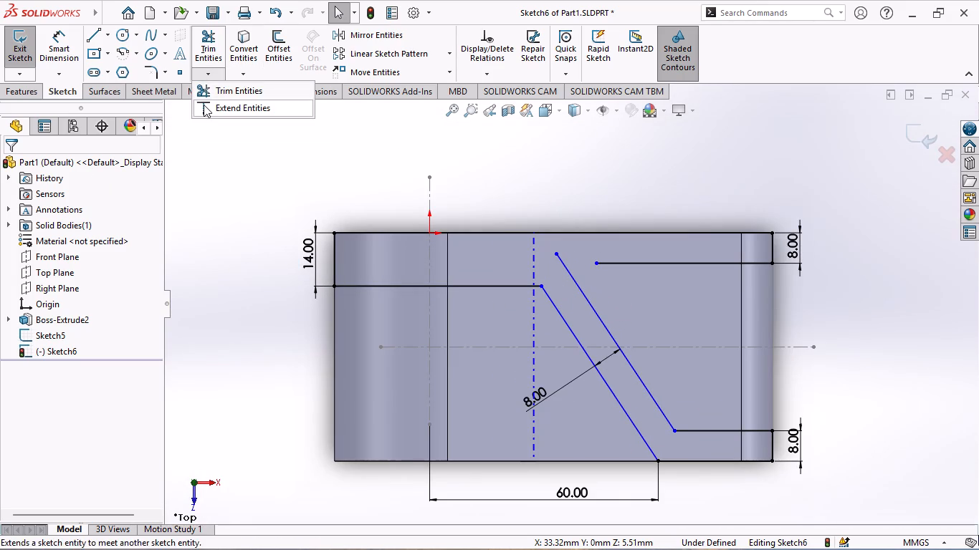
{"action": "left_click", "coordinate": [204, 105]}
{"action": "left_click", "coordinate": [596, 263]}
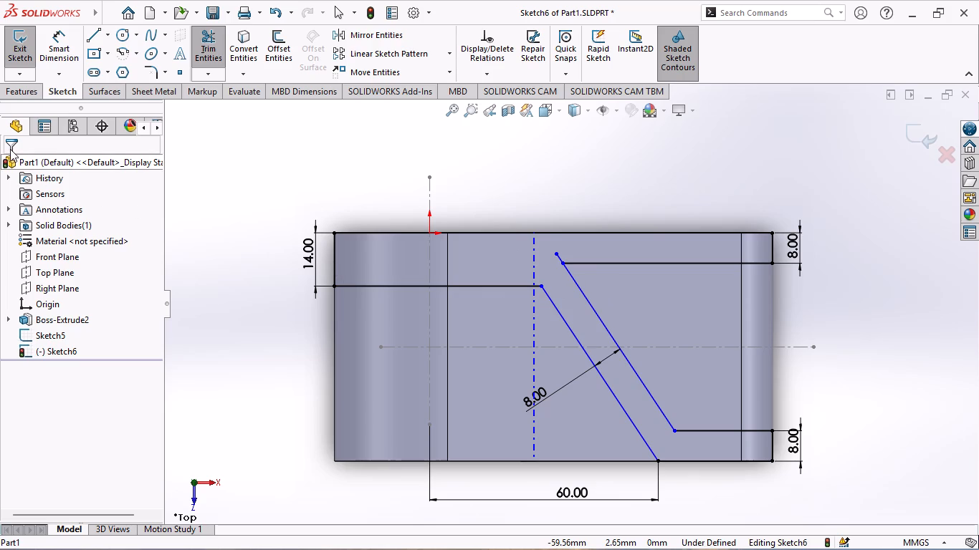
Trim the slanted line's short overhang above the inner horizontal line, using Trim to closest, so the profile closes.
{"action": "left_click", "coordinate": [196, 46]}
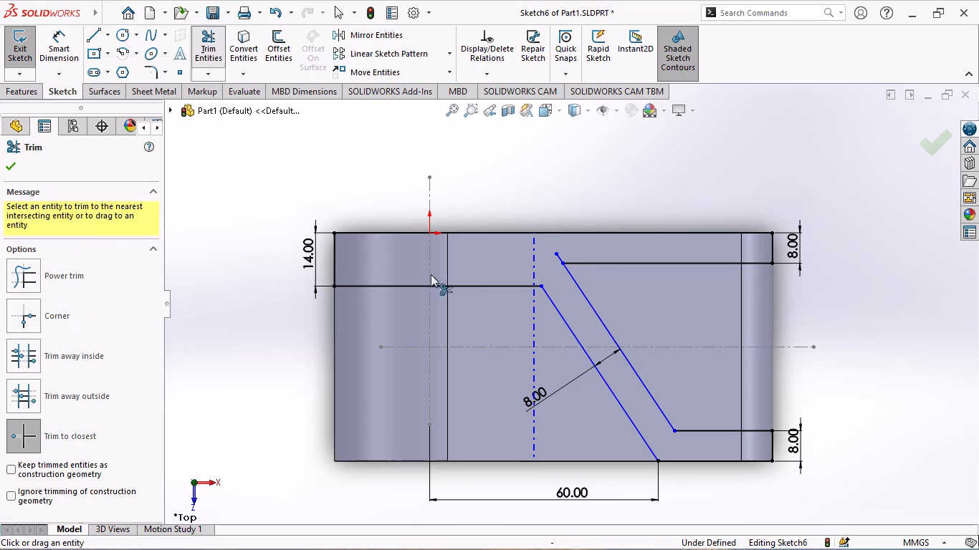
{"action": "scroll", "coordinate": [558, 258], "scroll_direction": "down", "scroll_amount": 1}
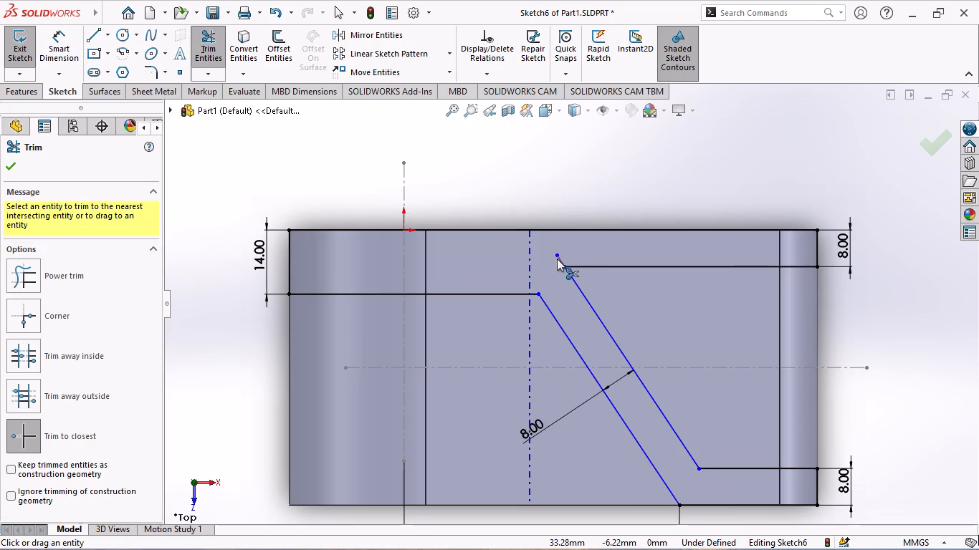
{"action": "left_click", "coordinate": [557, 259]}
{"action": "scroll", "coordinate": [477, 307], "scroll_direction": "up", "scroll_amount": 1}
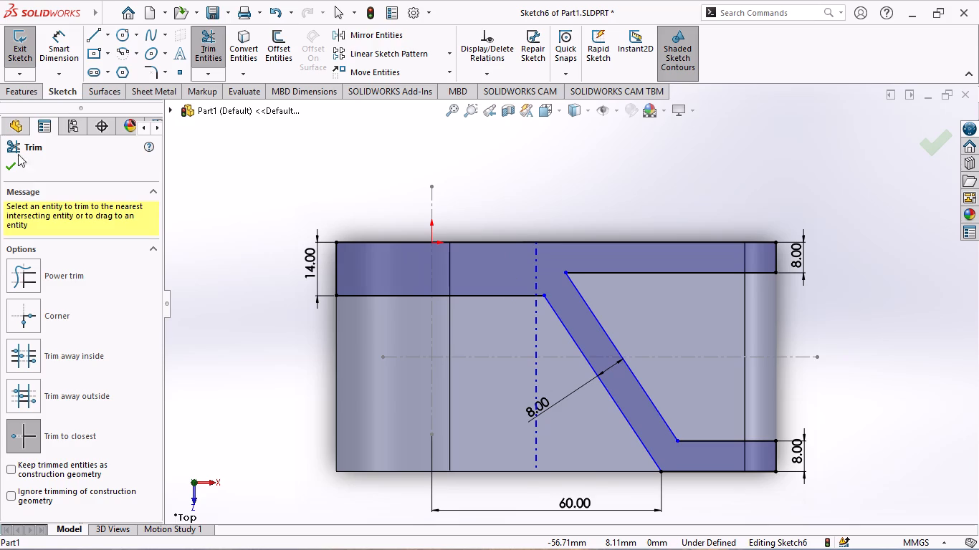
{"action": "left_click", "coordinate": [8, 173]}
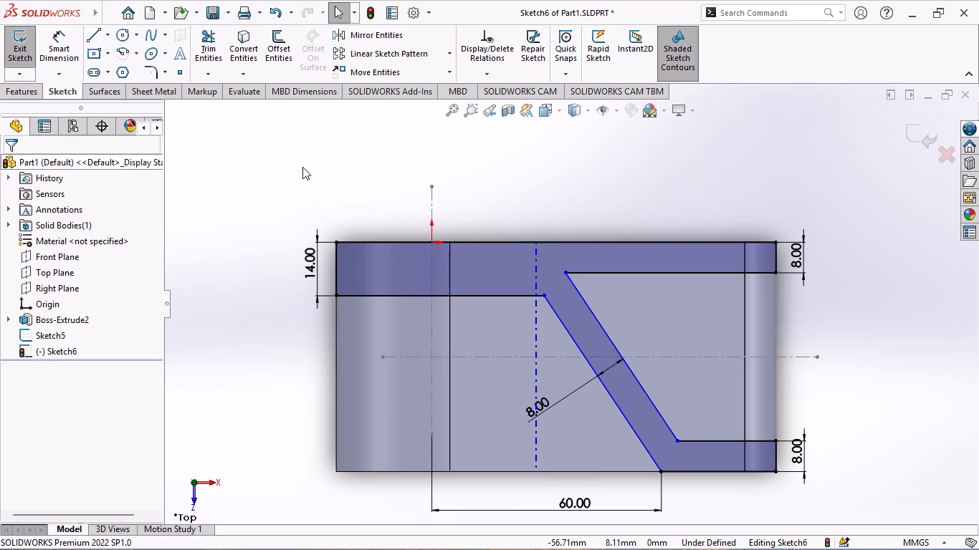
Apply 10 mm sketch fillets at both ends of the inner slanted line, where it meets the upper and lower horizontal lines.
{"action": "scroll", "coordinate": [591, 377], "scroll_direction": "down", "scroll_amount": 1}
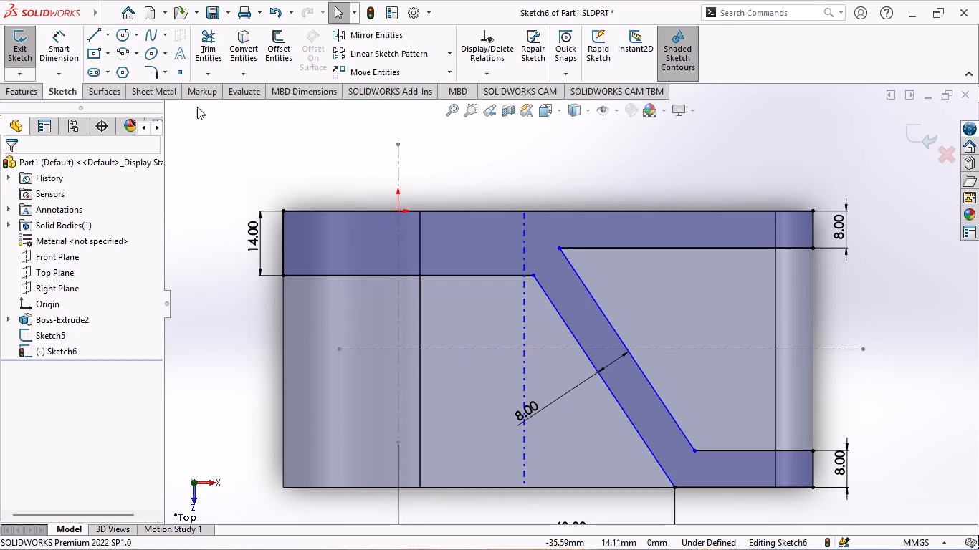
{"action": "left_click", "coordinate": [148, 67]}
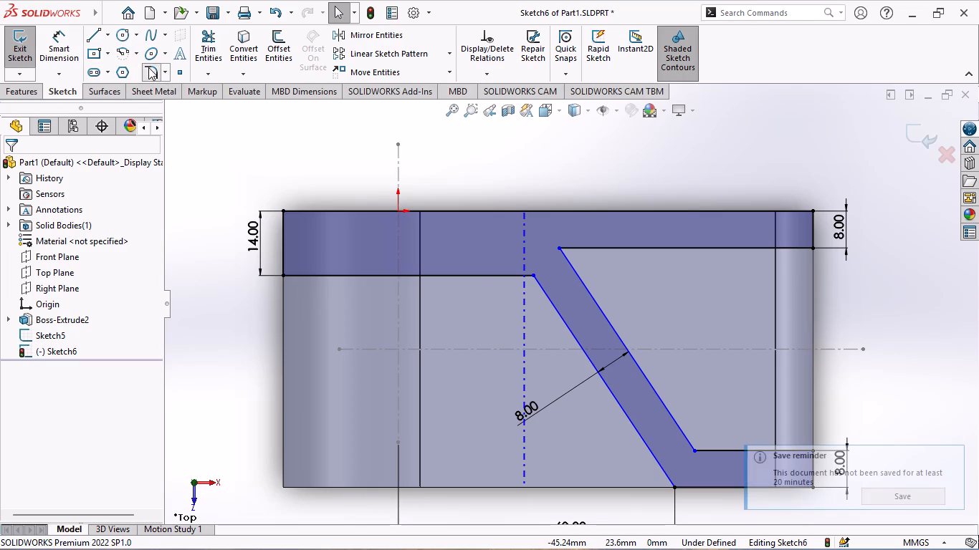
{"action": "left_click", "coordinate": [558, 246]}
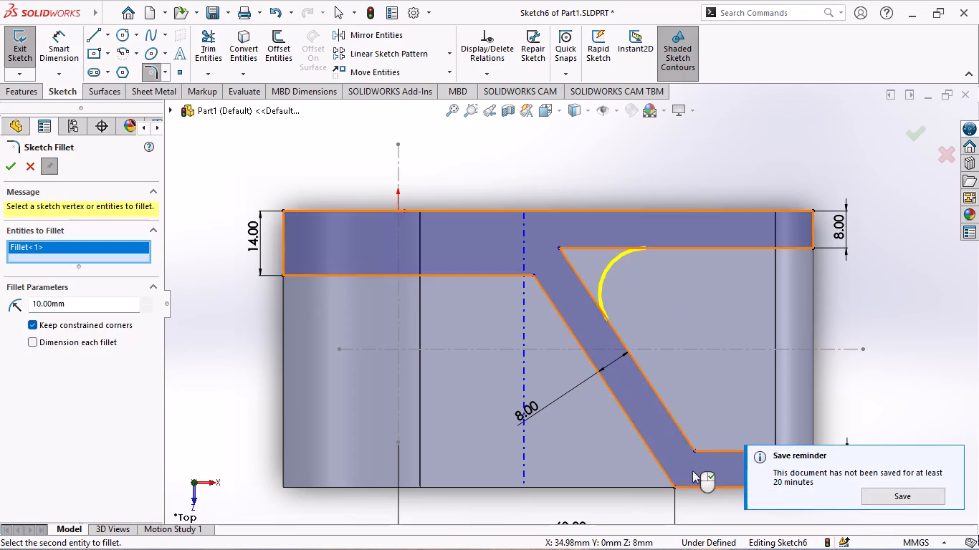
{"action": "scroll", "coordinate": [726, 443], "scroll_direction": "down", "scroll_amount": 1}
{"action": "scroll", "coordinate": [726, 443], "scroll_direction": "up", "scroll_amount": 2}
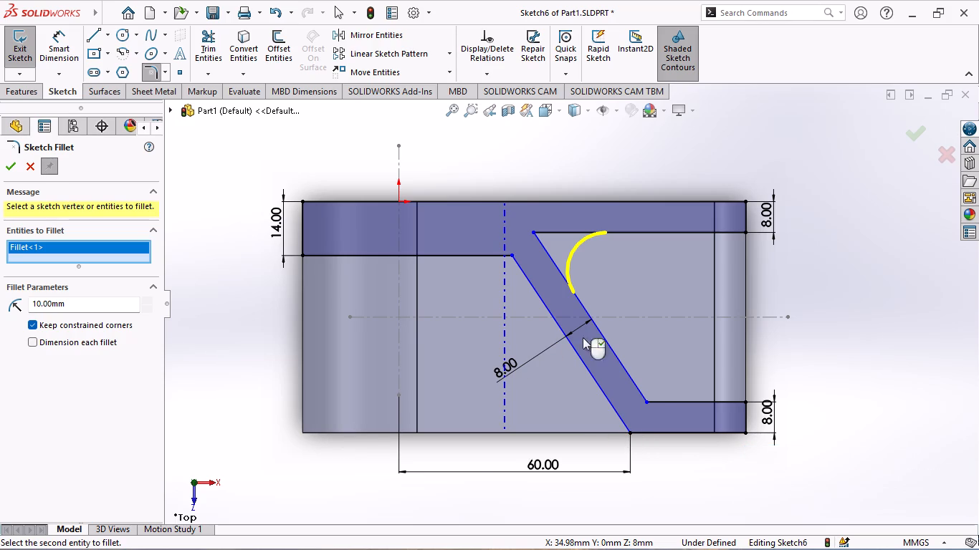
{"action": "left_click", "coordinate": [646, 404]}
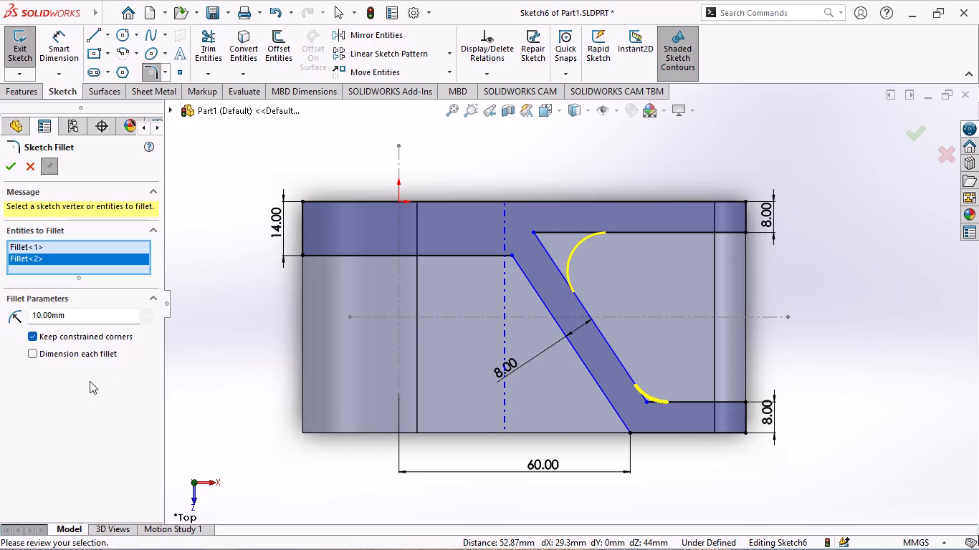
{"action": "left_click", "coordinate": [11, 165]}
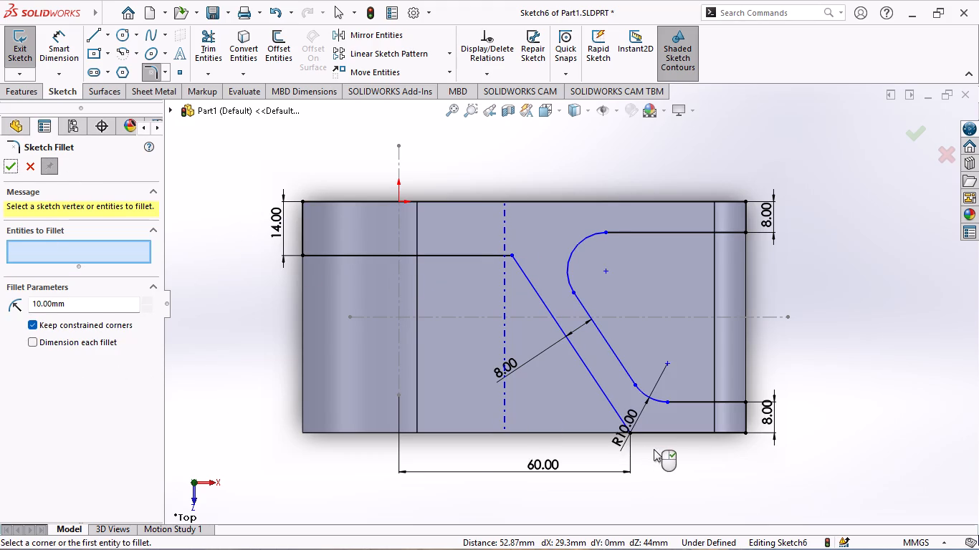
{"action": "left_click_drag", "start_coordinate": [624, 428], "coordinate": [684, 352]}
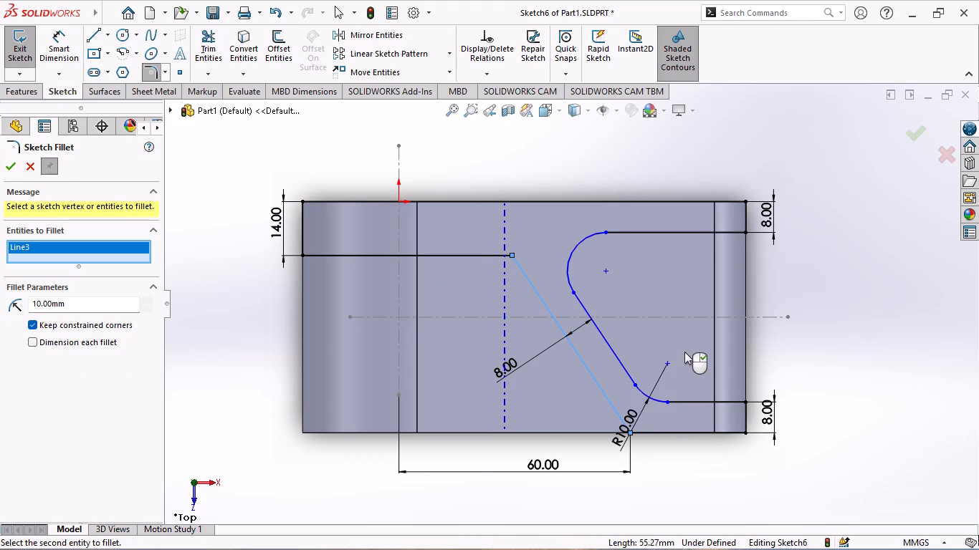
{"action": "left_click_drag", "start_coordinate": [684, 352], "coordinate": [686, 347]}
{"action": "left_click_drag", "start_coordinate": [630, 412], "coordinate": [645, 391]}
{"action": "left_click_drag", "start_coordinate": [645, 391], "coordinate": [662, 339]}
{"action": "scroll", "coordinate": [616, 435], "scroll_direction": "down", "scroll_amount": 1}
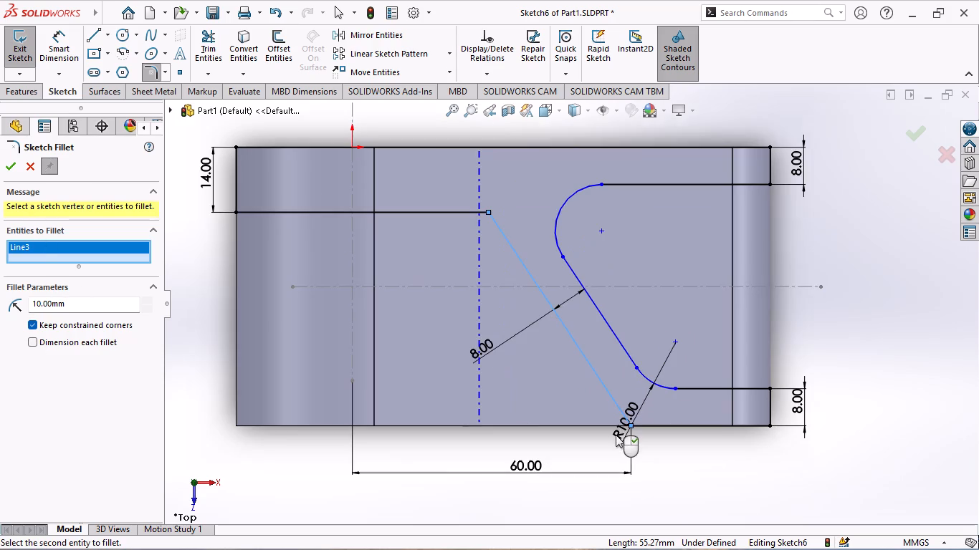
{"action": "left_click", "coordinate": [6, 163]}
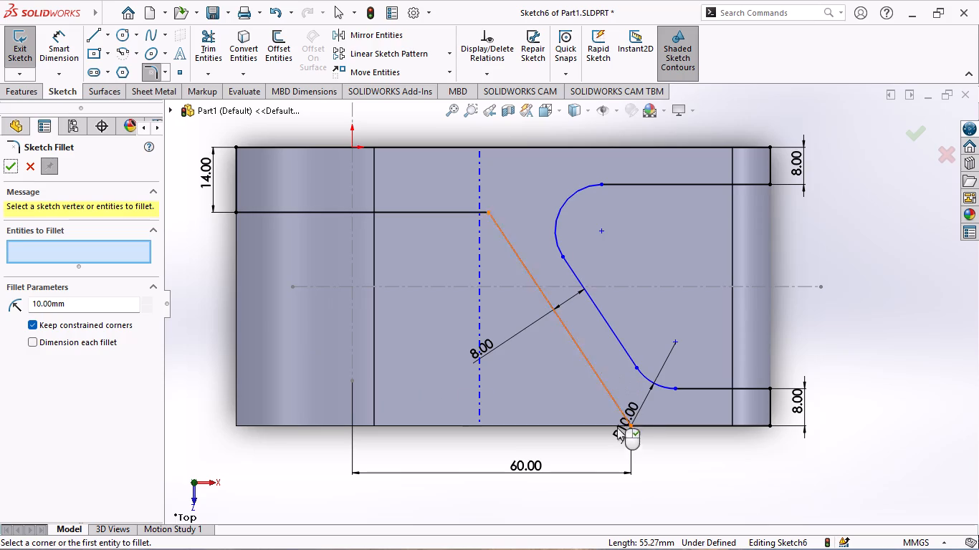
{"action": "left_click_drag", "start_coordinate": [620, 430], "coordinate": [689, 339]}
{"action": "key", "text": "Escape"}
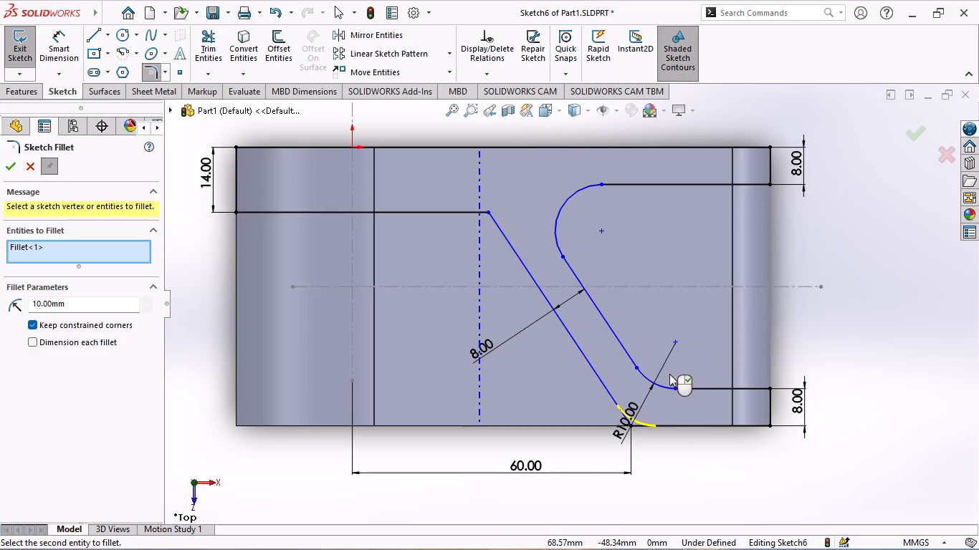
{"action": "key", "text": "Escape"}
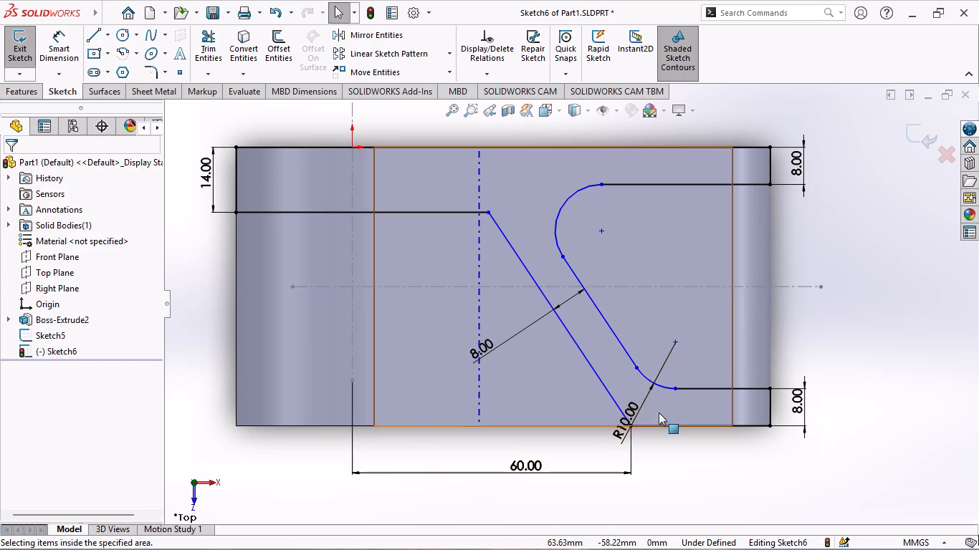
Move the R10 radius dimension text up inside the recess, clear of the lower corner of the outer slanted line.
{"action": "left_click_drag", "start_coordinate": [622, 434], "coordinate": [693, 309]}
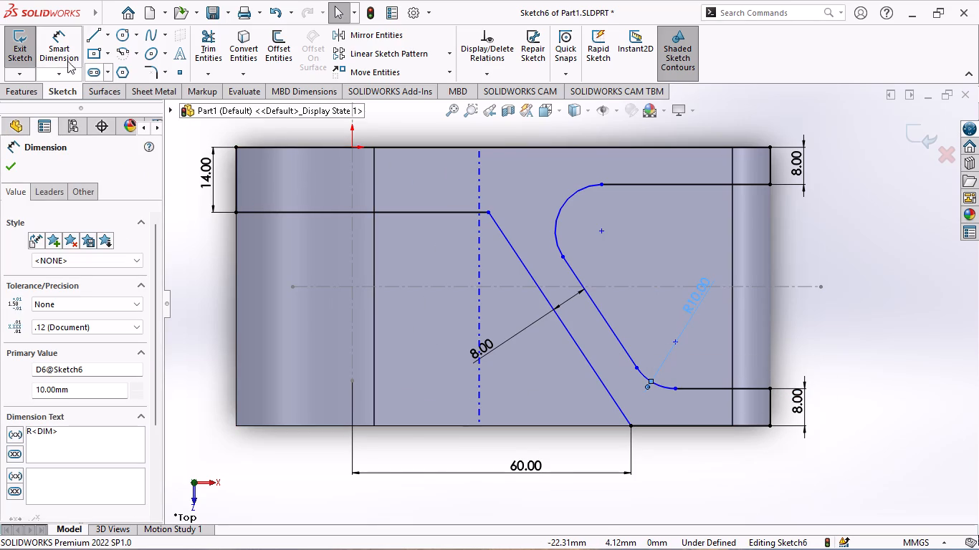
Apply 20 mm sketch fillets at both ends of the outer slanted line, where it meets the horizontal lines.
{"action": "left_click", "coordinate": [145, 69]}
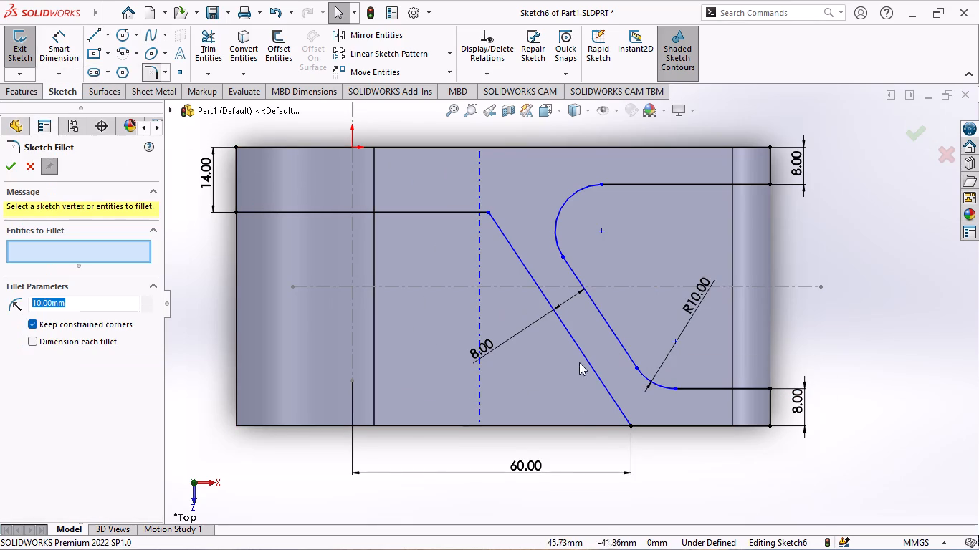
{"action": "left_click", "coordinate": [627, 425]}
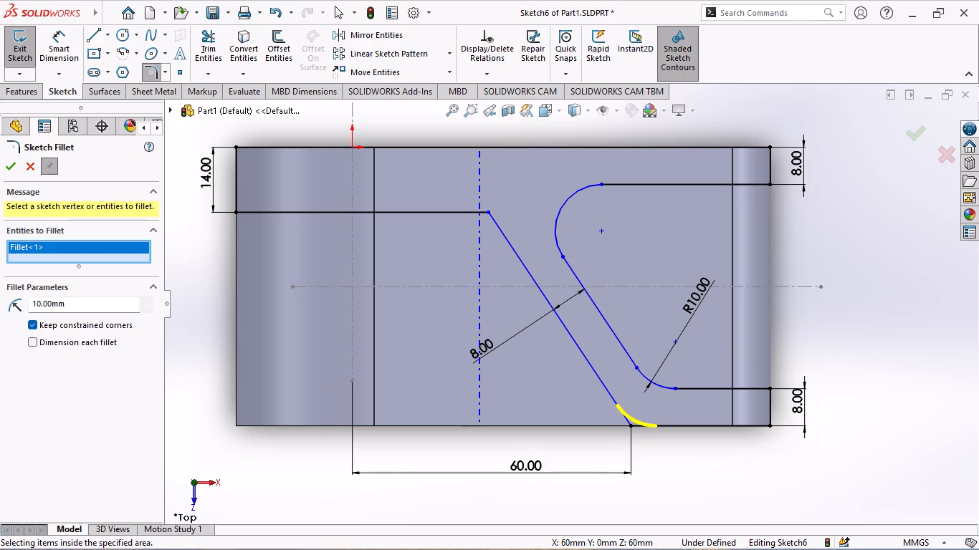
{"action": "left_click_drag", "start_coordinate": [78, 304], "coordinate": [85, 304]}
{"action": "left_click", "coordinate": [87, 303]}
{"action": "double_click", "coordinate": [90, 302]}
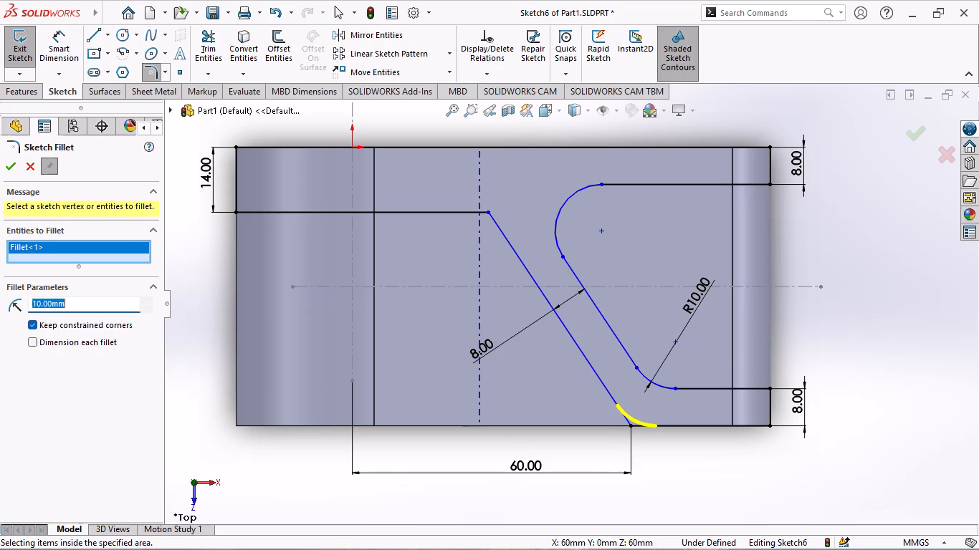
{"action": "key", "text": "2"}
{"action": "key", "text": "0"}
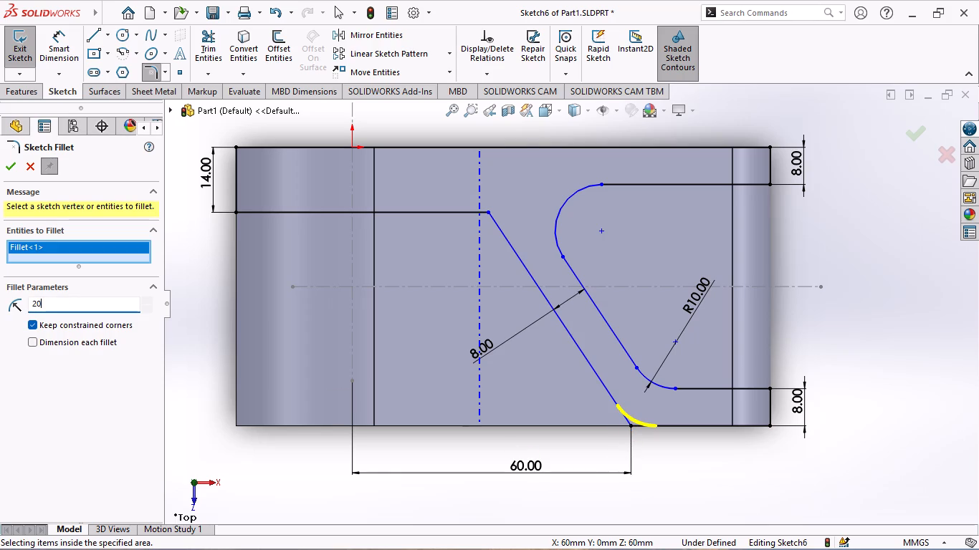
{"action": "key", "text": "Return"}
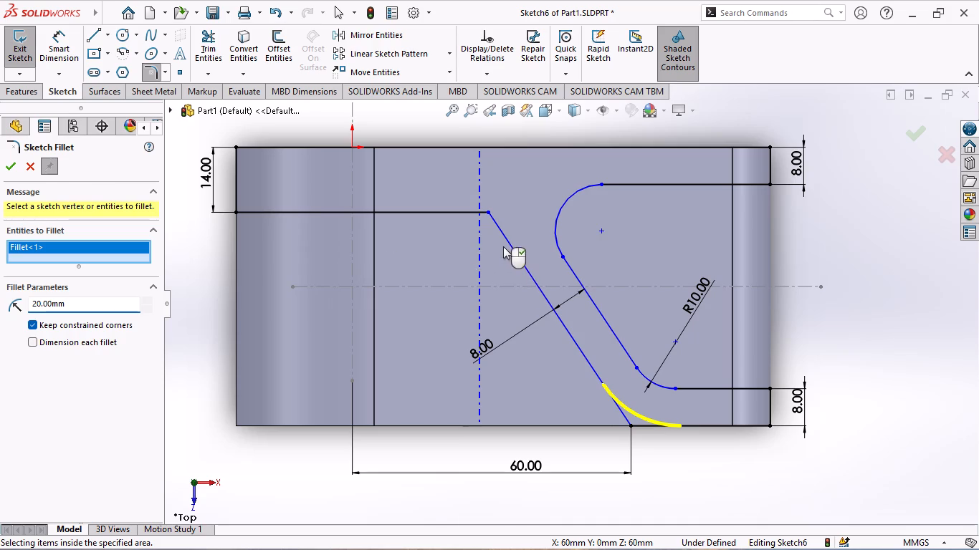
{"action": "left_click", "coordinate": [487, 209]}
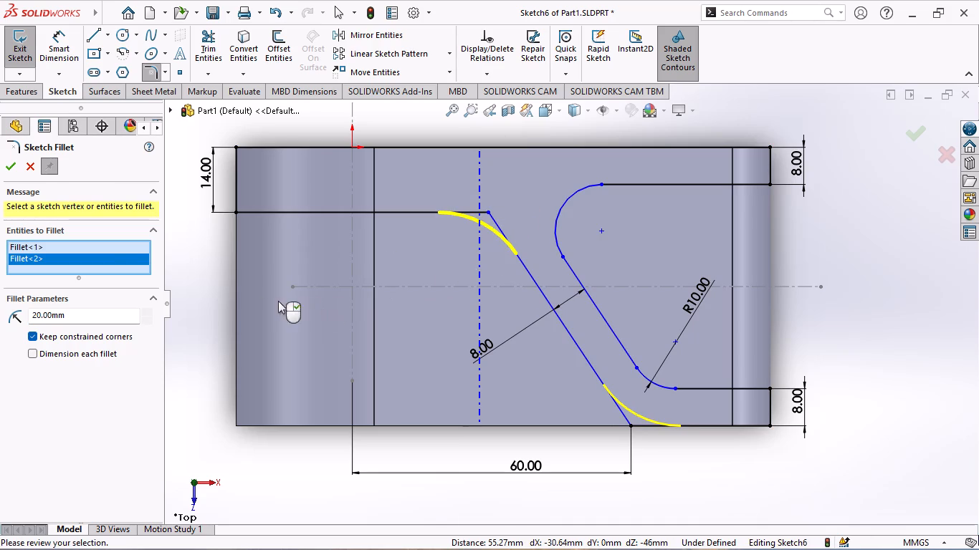
{"action": "left_click", "coordinate": [9, 165]}
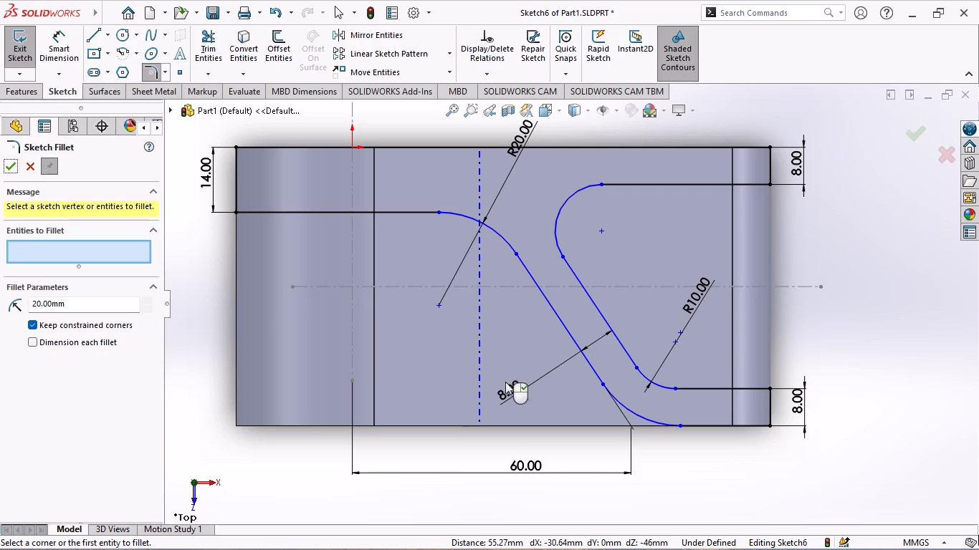
{"action": "left_click", "coordinate": [9, 158]}
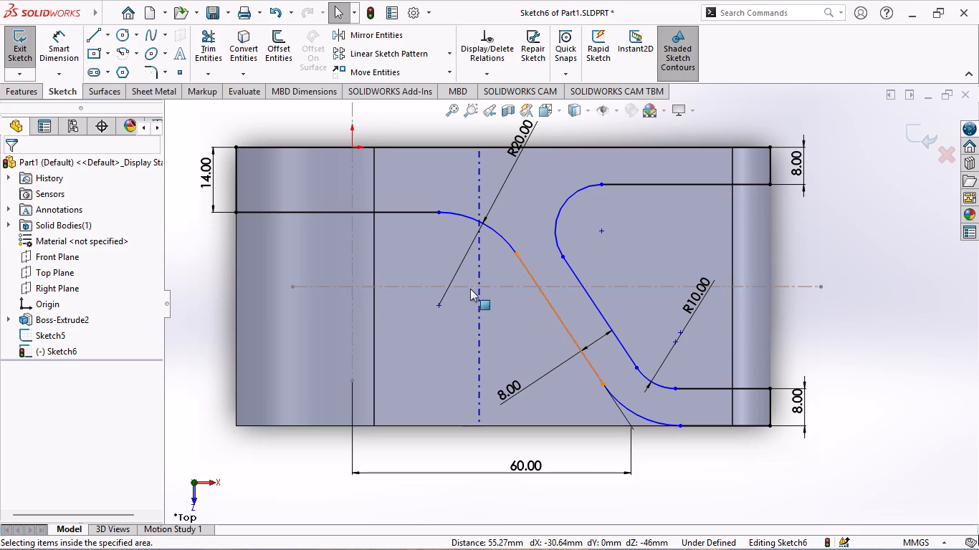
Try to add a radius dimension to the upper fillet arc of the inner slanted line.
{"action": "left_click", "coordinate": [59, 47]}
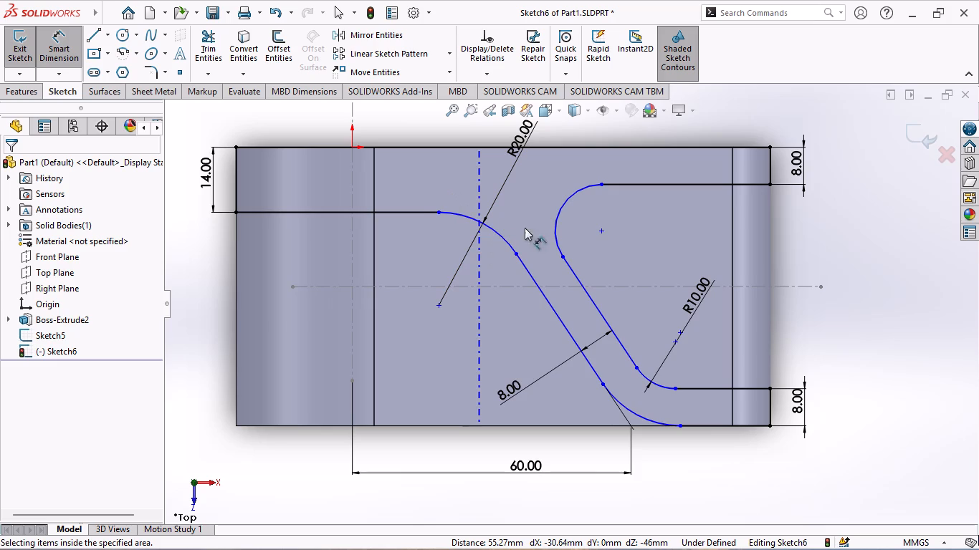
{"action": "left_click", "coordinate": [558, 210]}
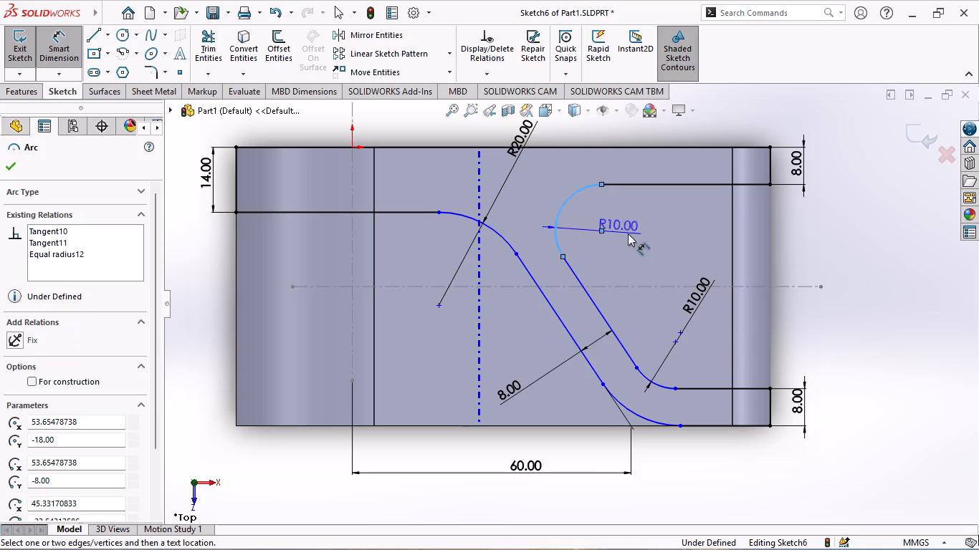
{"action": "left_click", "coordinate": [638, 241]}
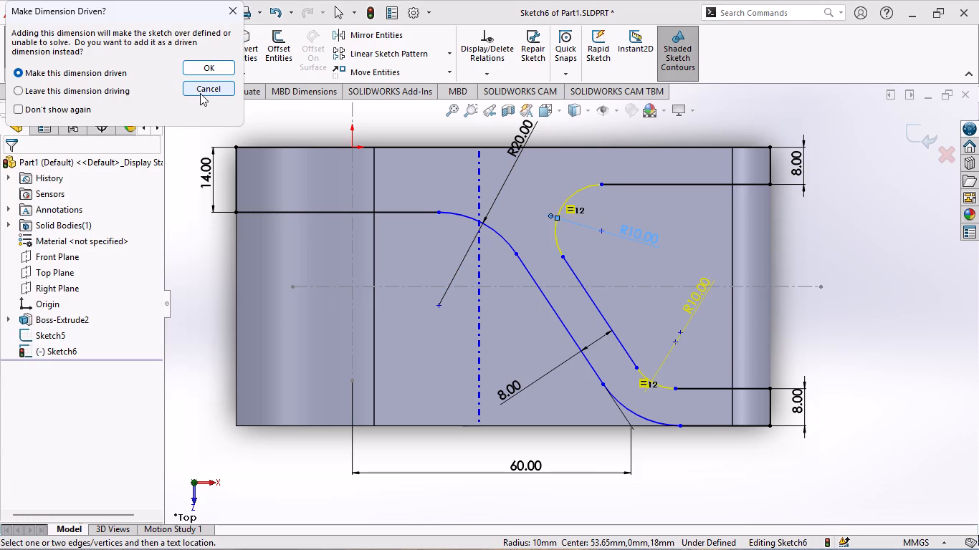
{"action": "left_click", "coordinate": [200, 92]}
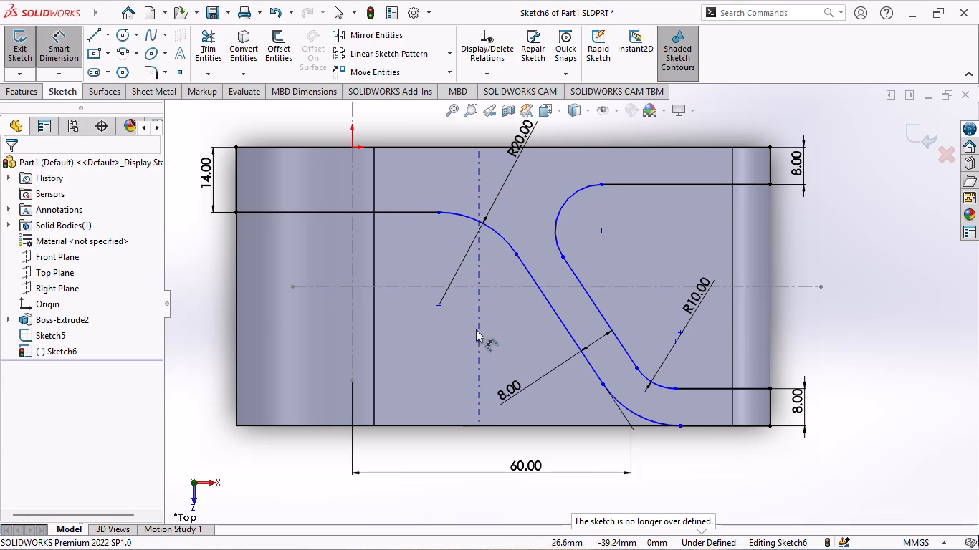
Dimension the horizontal distance between the upper endpoints of the two slanted lines, keeping the proposed value.
{"action": "left_click", "coordinate": [517, 253]}
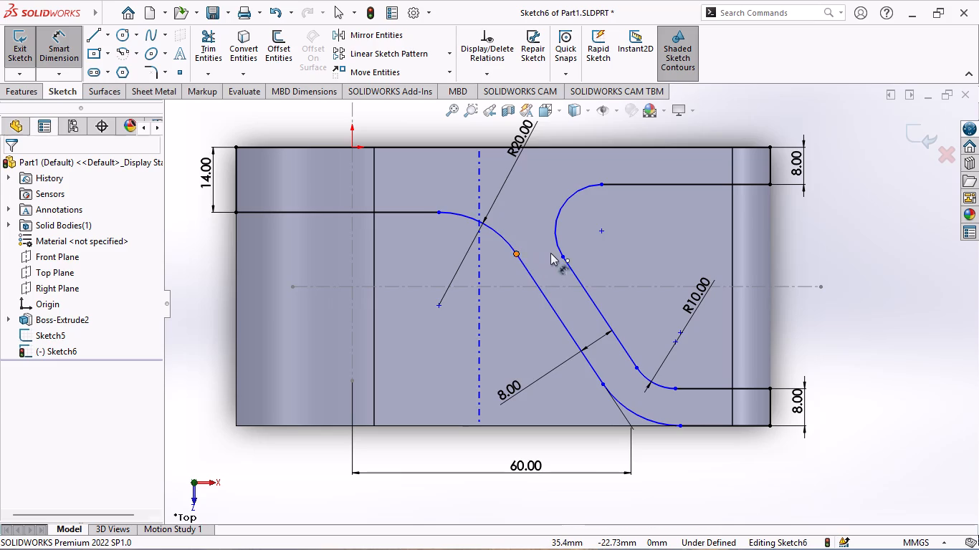
{"action": "left_click", "coordinate": [561, 253]}
{"action": "left_click", "coordinate": [538, 241]}
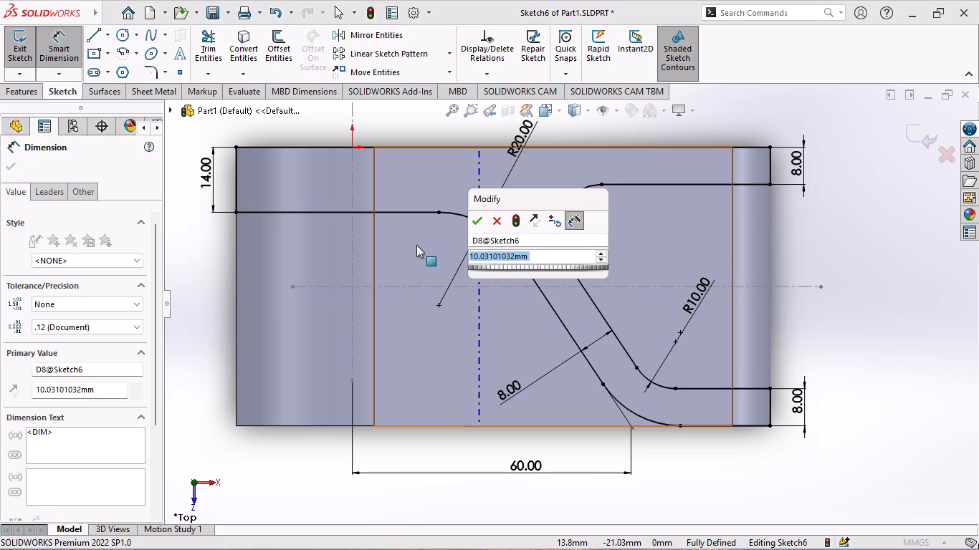
{"action": "left_click", "coordinate": [477, 215]}
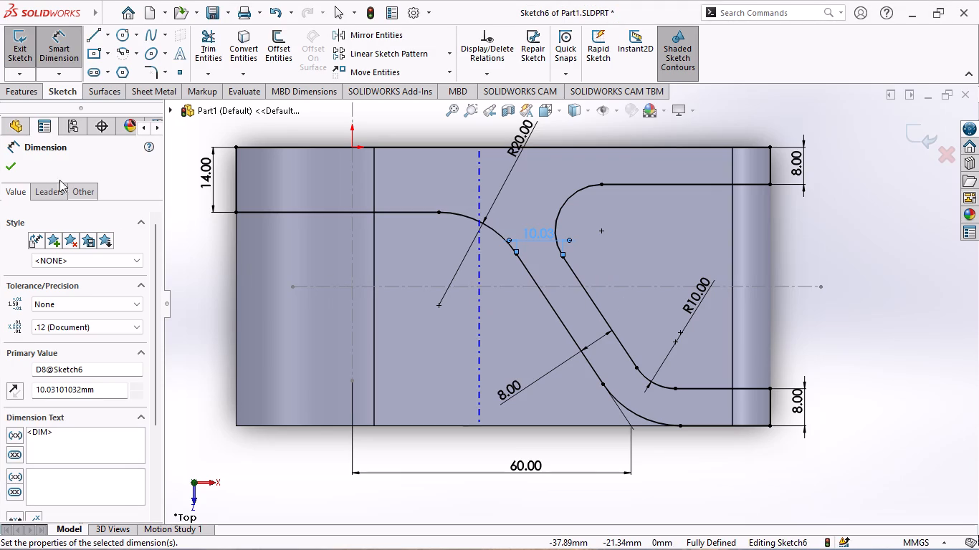
{"action": "left_click", "coordinate": [11, 163]}
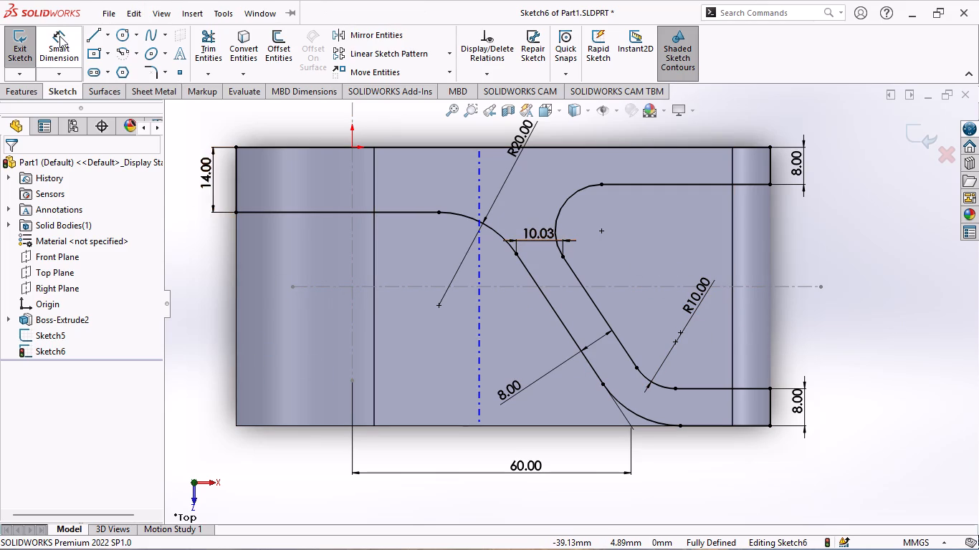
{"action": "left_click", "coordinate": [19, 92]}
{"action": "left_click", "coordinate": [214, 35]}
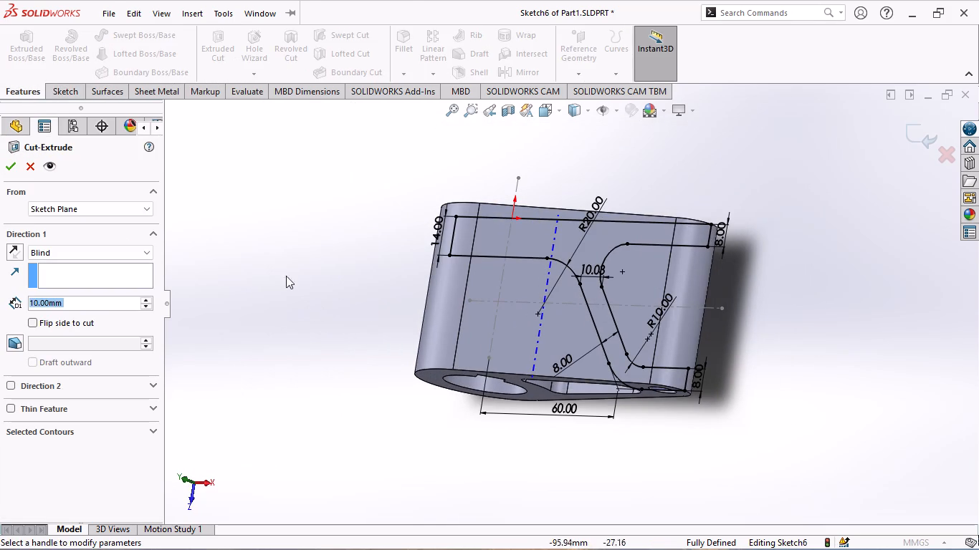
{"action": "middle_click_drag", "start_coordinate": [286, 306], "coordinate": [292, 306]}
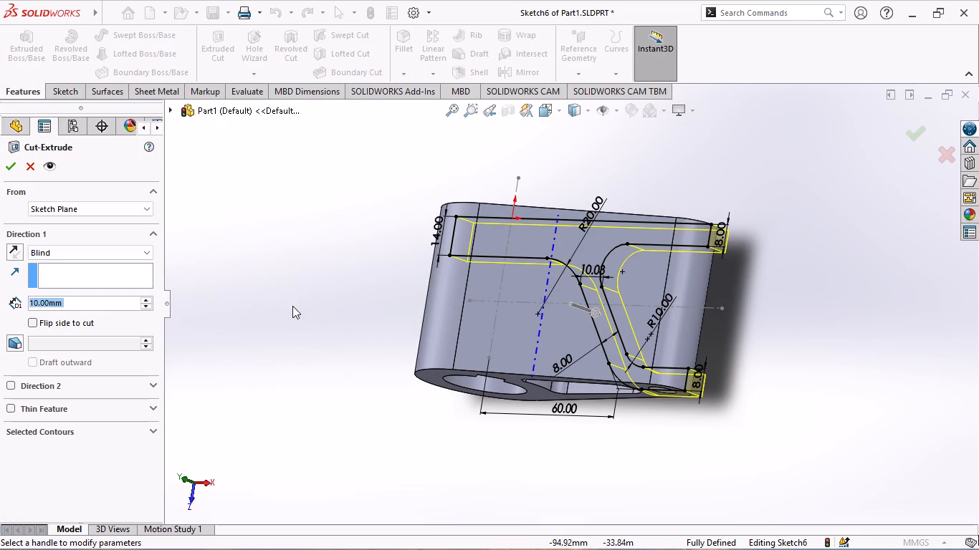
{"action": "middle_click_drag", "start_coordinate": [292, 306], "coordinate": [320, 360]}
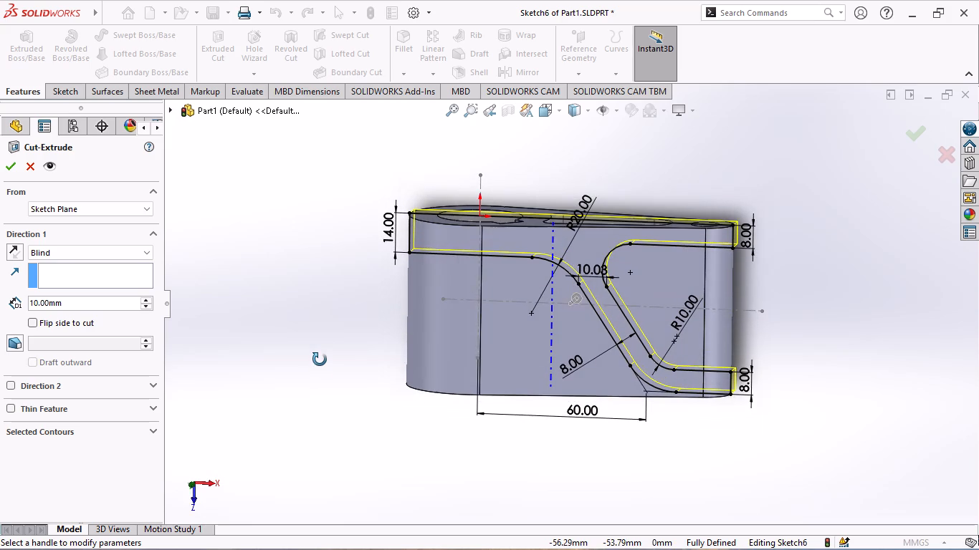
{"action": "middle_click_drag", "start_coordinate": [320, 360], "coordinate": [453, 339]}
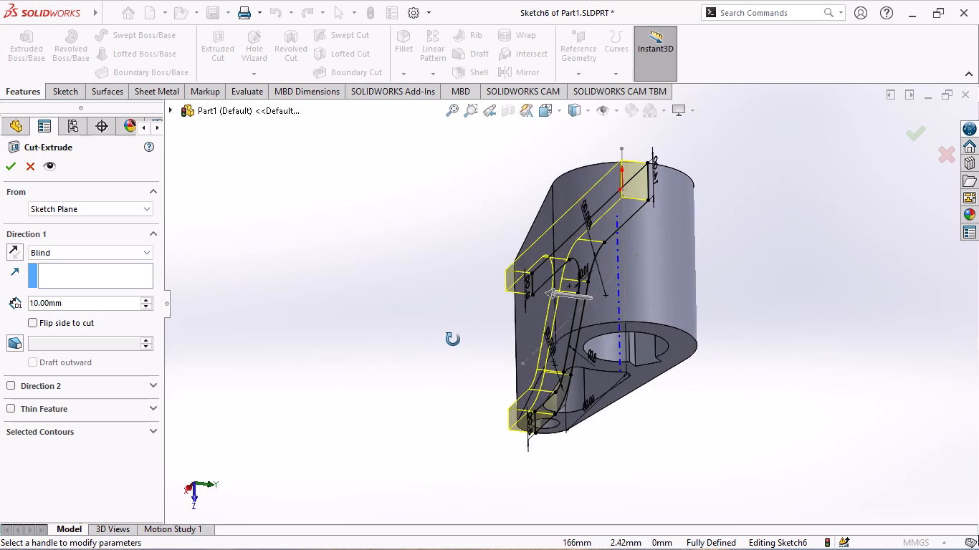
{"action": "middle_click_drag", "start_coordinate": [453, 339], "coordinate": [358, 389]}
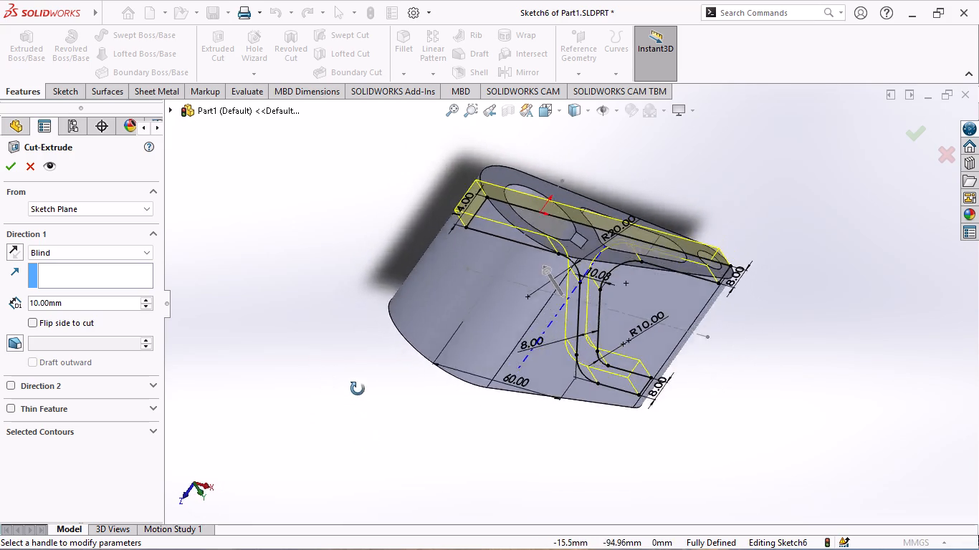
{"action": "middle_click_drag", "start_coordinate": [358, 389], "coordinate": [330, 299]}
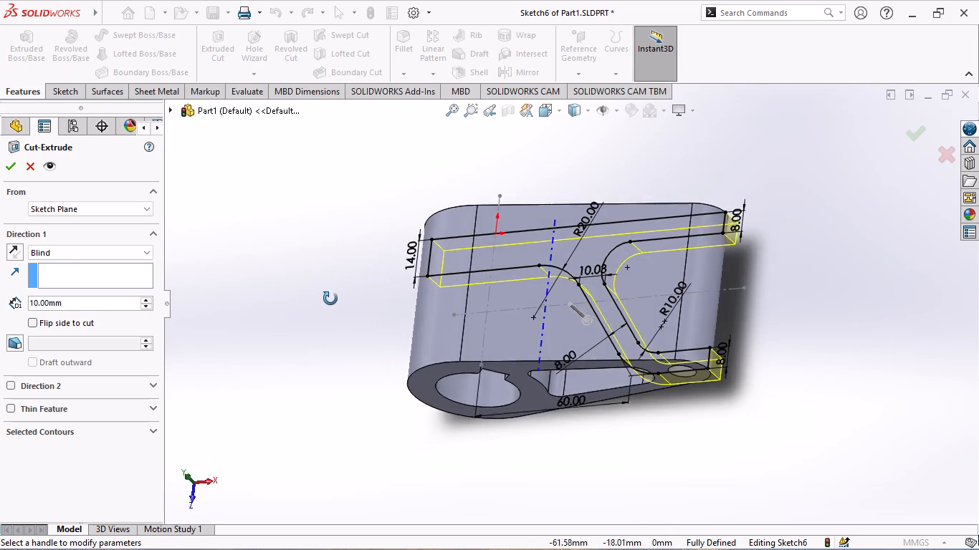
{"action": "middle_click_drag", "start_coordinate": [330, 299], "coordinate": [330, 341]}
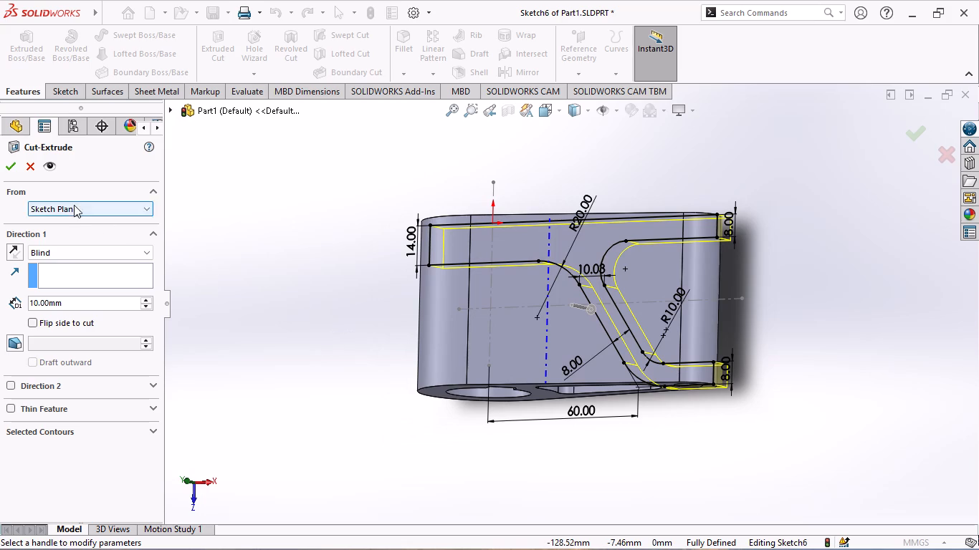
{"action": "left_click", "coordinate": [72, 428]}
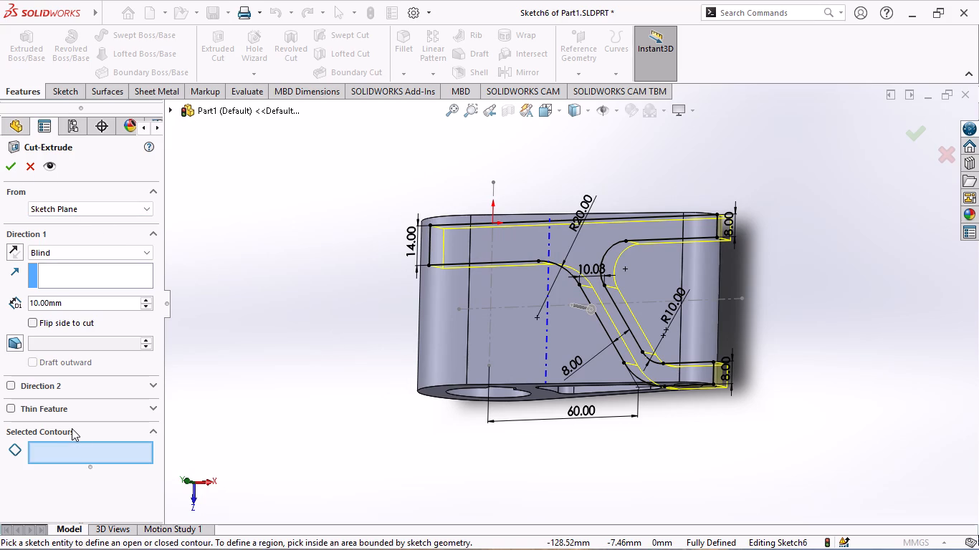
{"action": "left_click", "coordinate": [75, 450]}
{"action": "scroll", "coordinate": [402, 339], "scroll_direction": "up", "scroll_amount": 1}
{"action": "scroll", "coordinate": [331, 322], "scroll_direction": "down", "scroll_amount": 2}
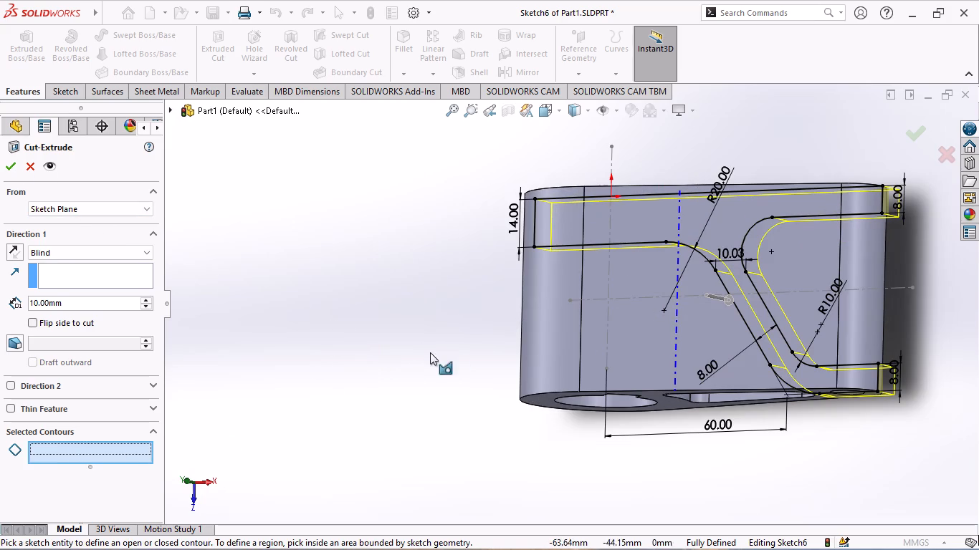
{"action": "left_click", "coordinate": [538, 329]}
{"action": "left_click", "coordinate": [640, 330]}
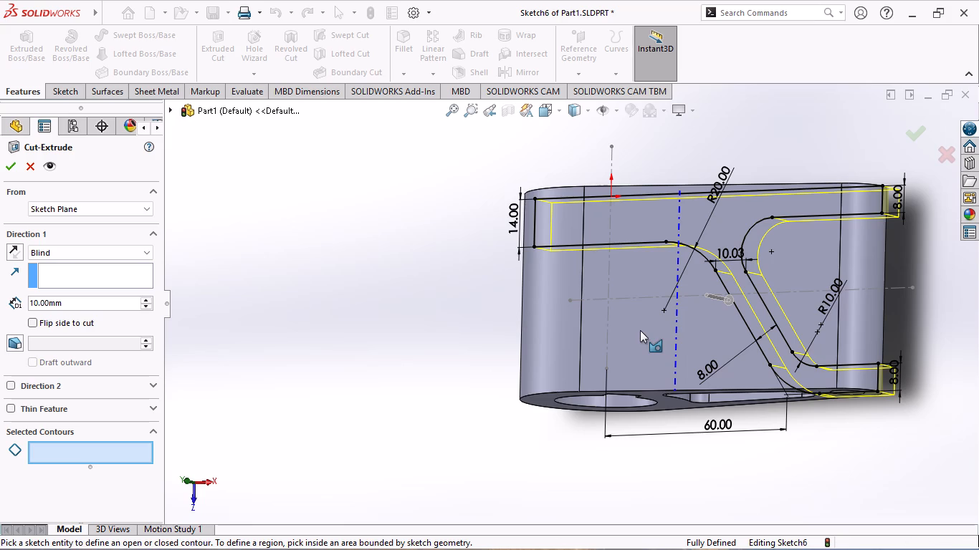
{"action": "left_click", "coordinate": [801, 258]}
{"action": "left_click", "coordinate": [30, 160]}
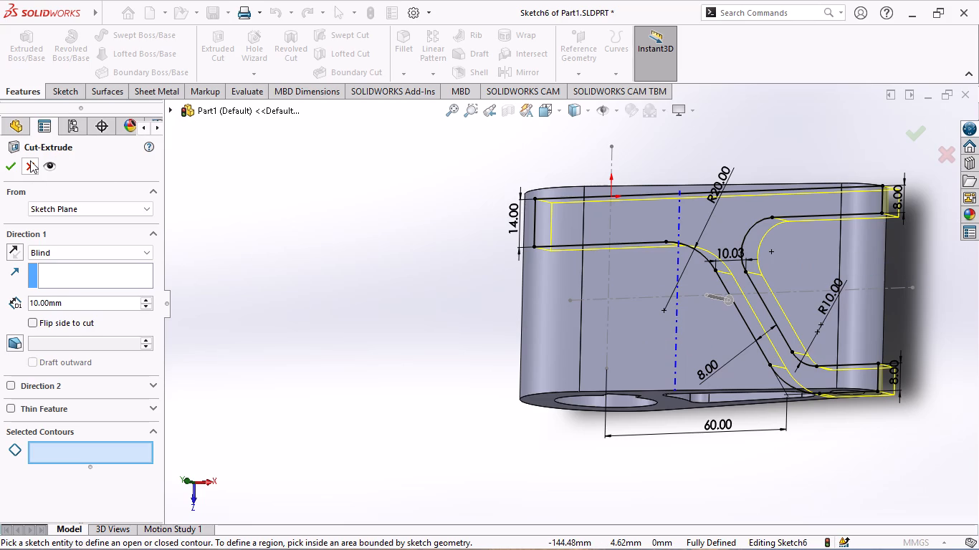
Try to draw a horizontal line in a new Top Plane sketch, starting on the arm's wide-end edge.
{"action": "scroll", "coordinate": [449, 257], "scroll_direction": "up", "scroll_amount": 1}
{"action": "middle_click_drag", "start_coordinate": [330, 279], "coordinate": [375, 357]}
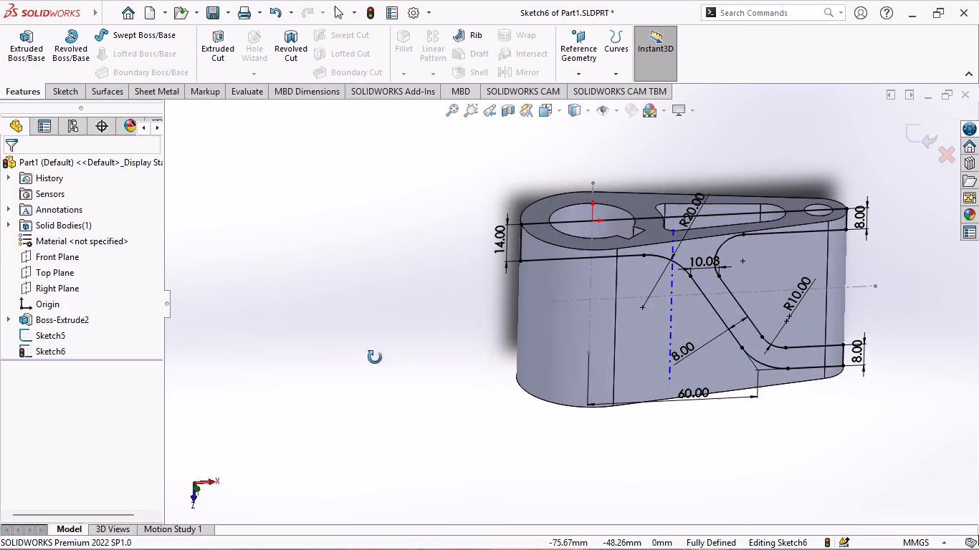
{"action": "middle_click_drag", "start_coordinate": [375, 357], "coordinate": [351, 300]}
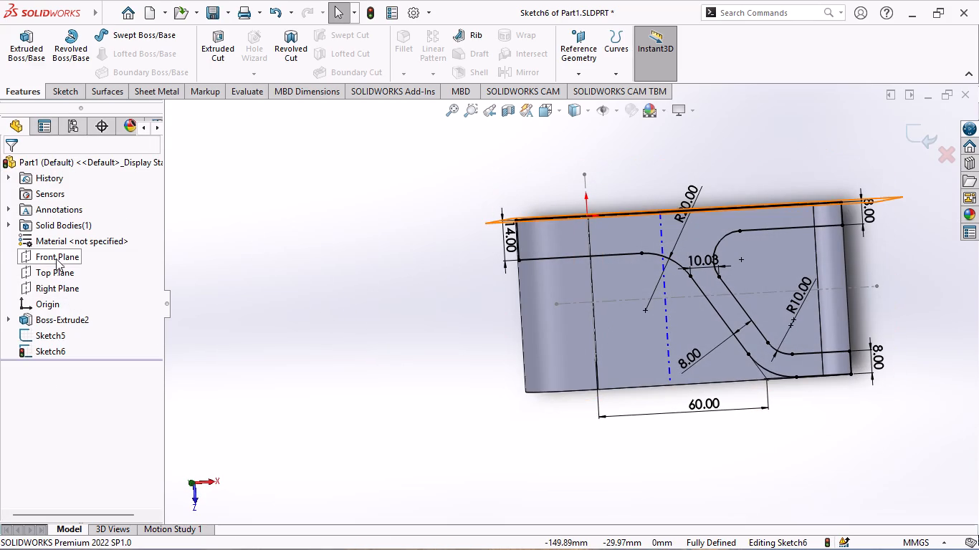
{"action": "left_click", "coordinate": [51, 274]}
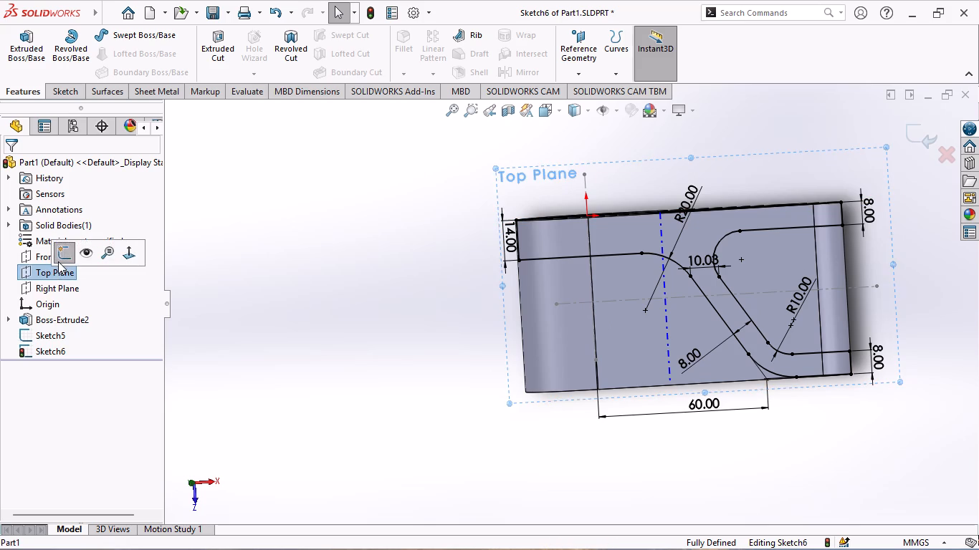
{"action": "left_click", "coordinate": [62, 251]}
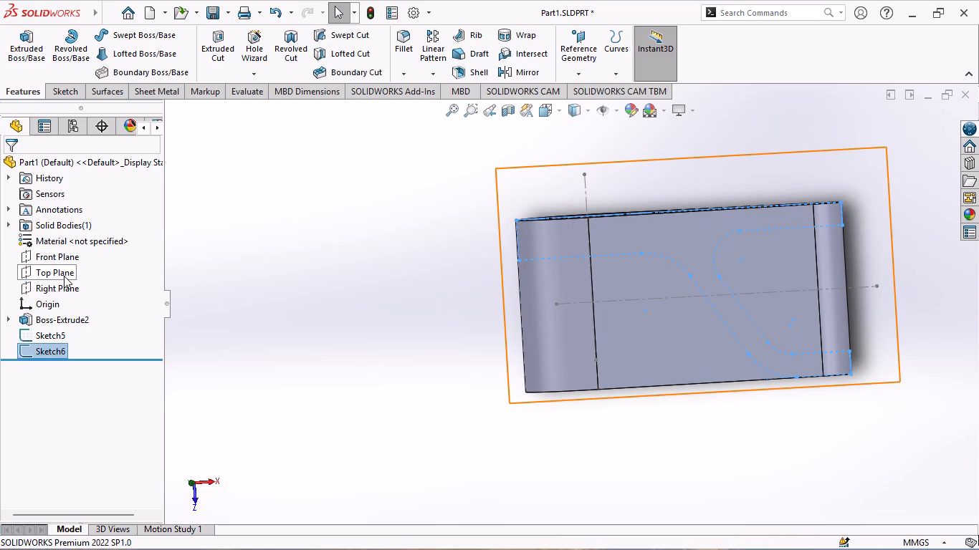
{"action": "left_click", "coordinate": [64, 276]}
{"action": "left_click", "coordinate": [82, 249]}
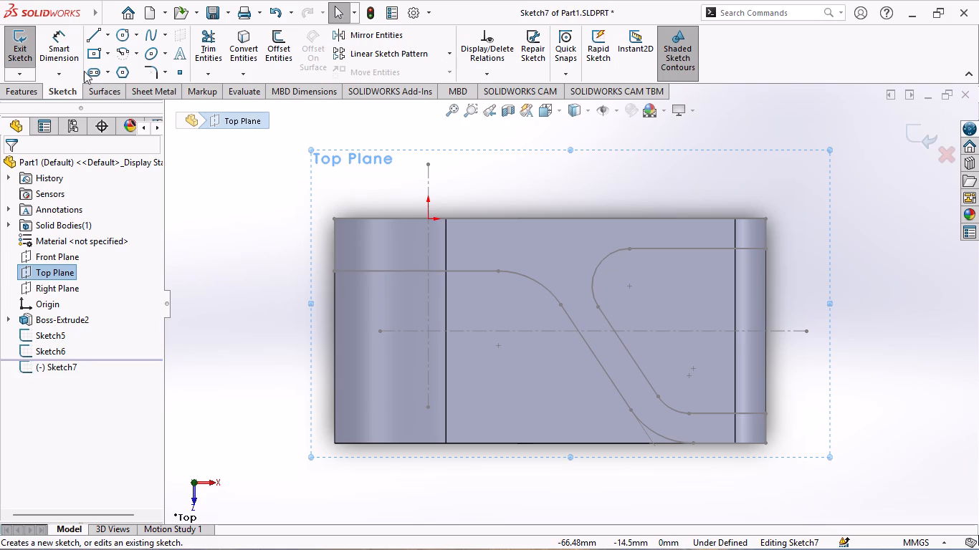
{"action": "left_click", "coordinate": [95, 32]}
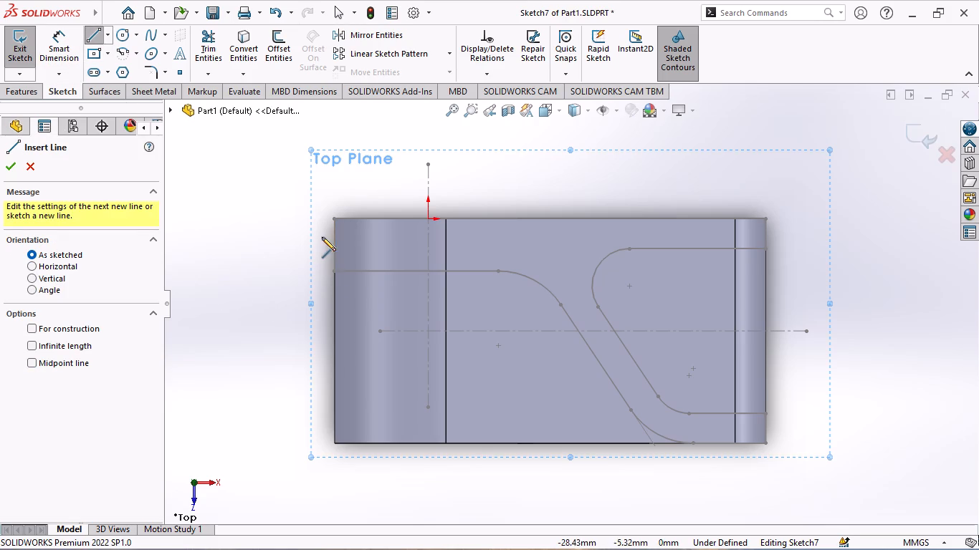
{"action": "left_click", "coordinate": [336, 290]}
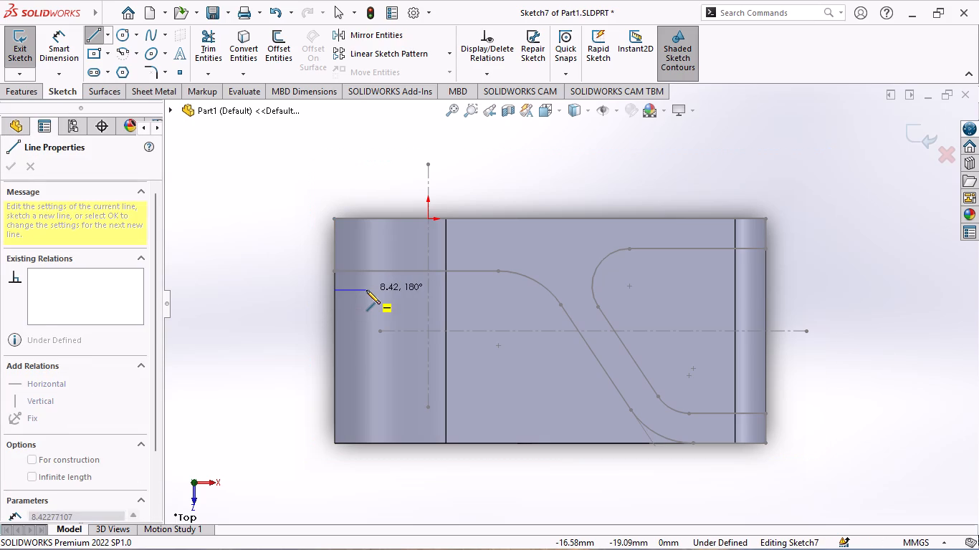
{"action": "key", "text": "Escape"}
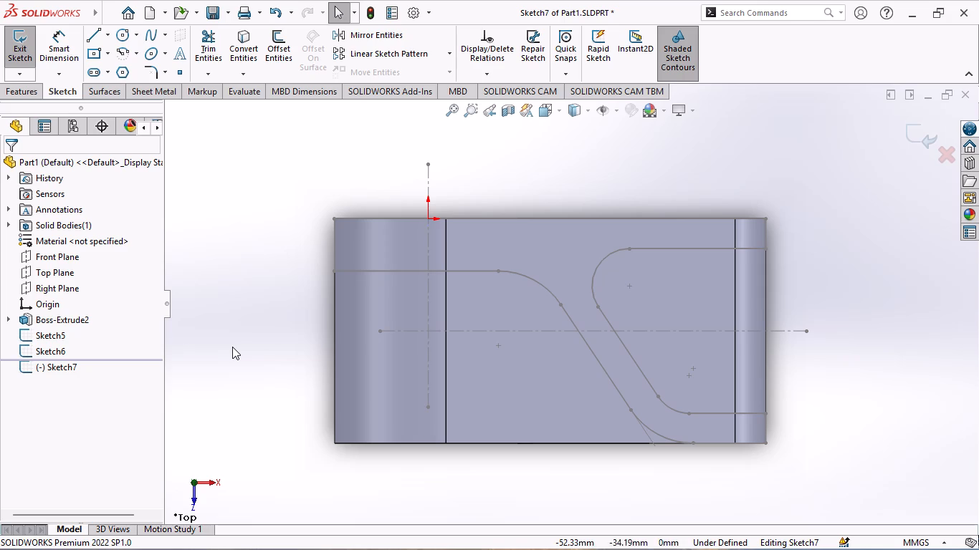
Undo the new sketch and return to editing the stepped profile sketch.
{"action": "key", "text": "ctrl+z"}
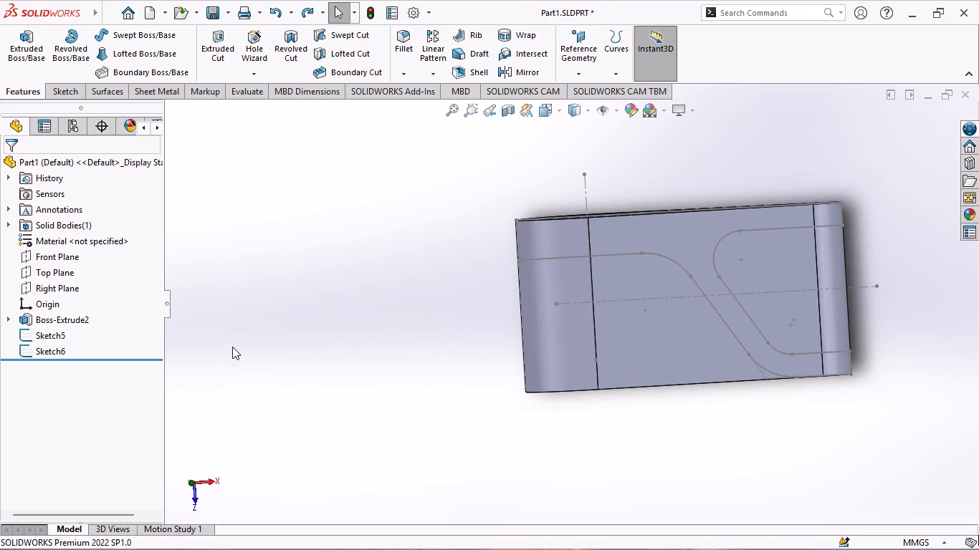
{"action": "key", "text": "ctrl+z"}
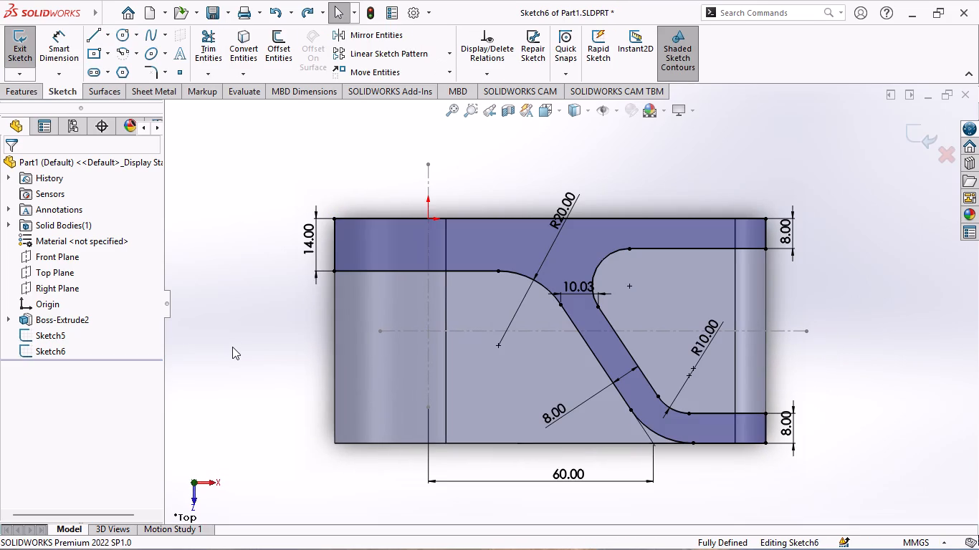
Draw connected lines from the lower end of the 14 mm edge: 46 mm down to the corner, and 115 mm along the arm's bottom edge.
{"action": "left_click", "coordinate": [97, 29]}
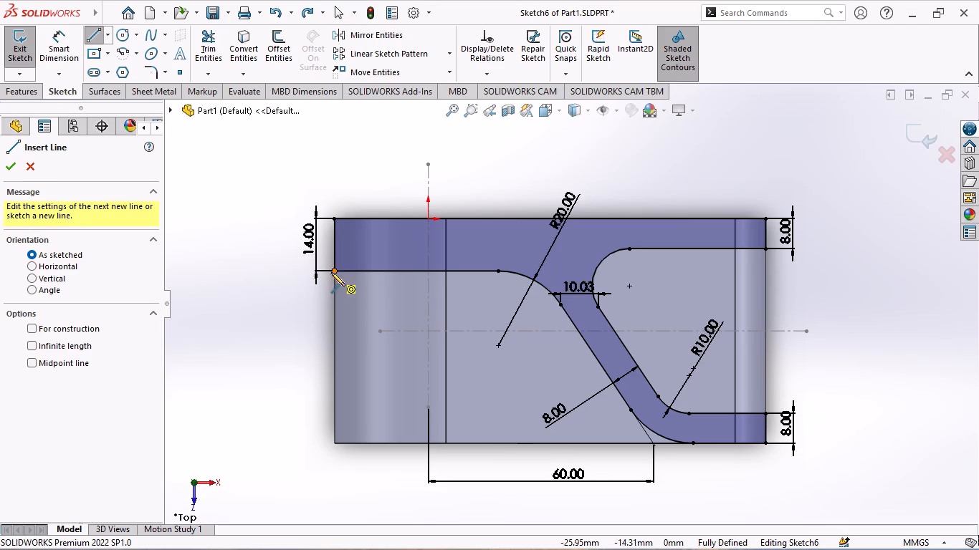
{"action": "left_click", "coordinate": [337, 271]}
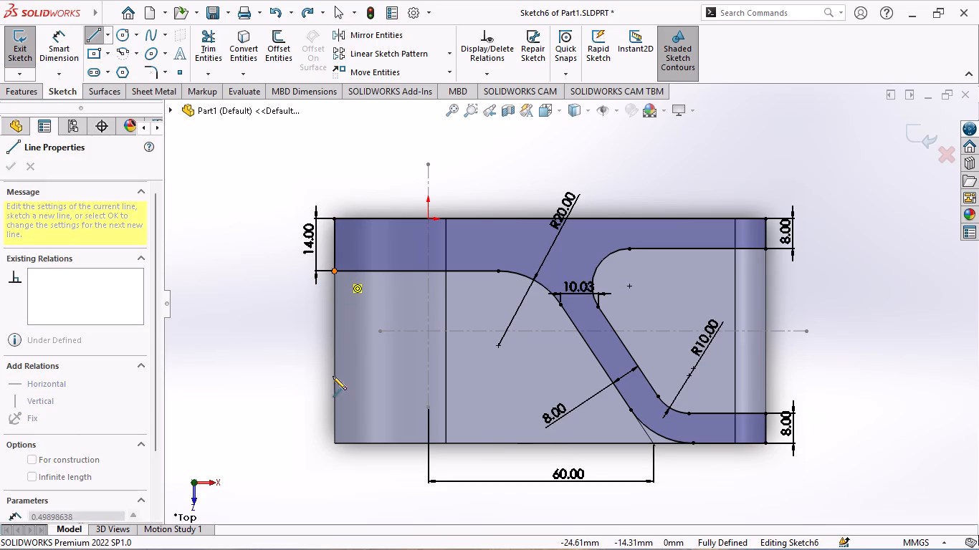
{"action": "left_click", "coordinate": [335, 443]}
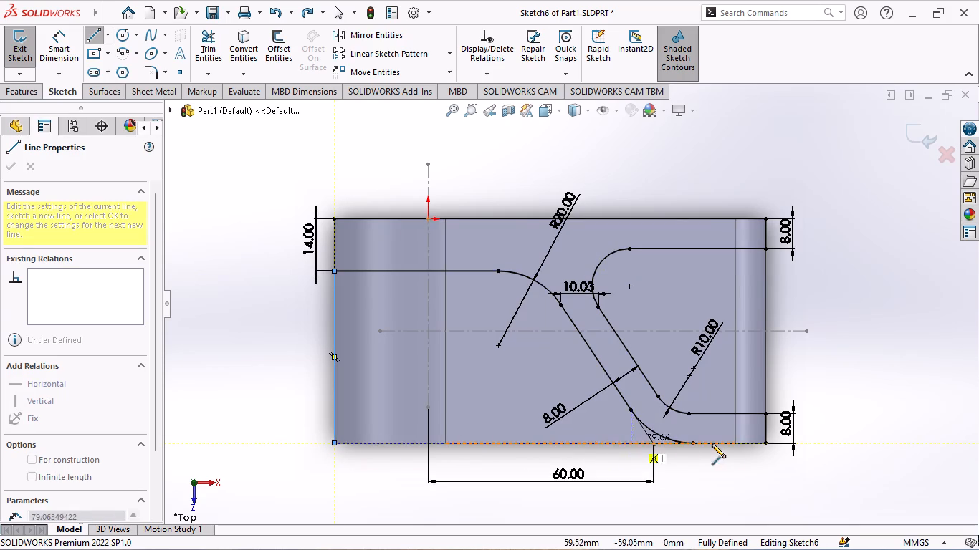
{"action": "left_click", "coordinate": [768, 444]}
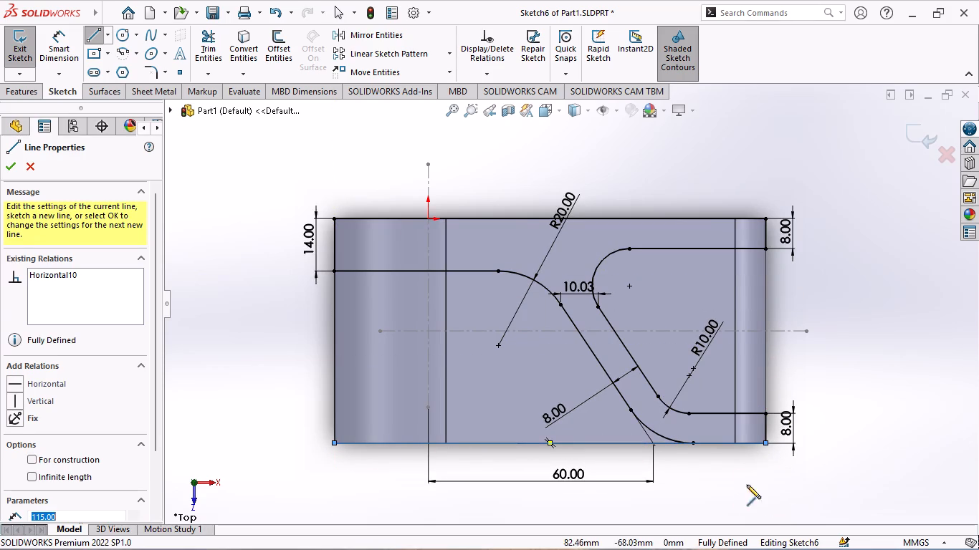
{"action": "key", "text": "Escape"}
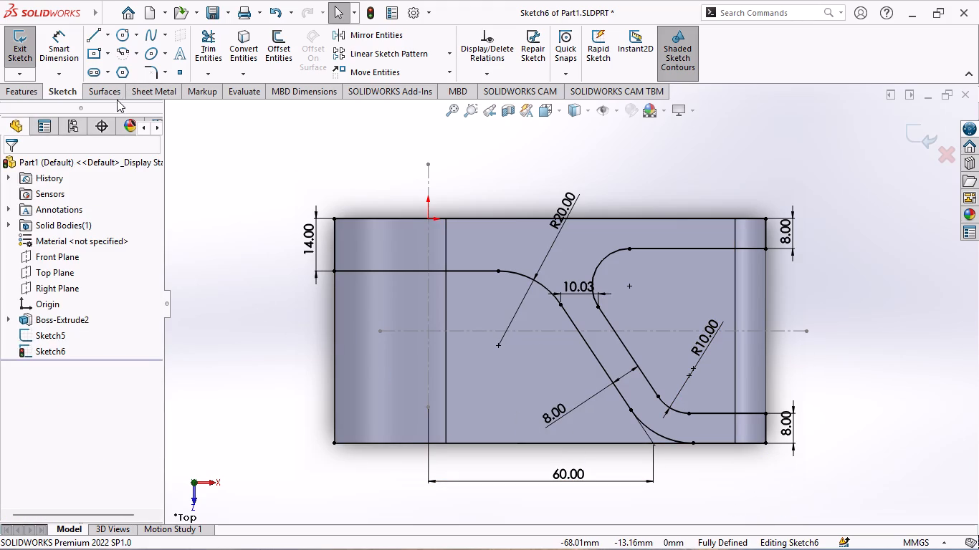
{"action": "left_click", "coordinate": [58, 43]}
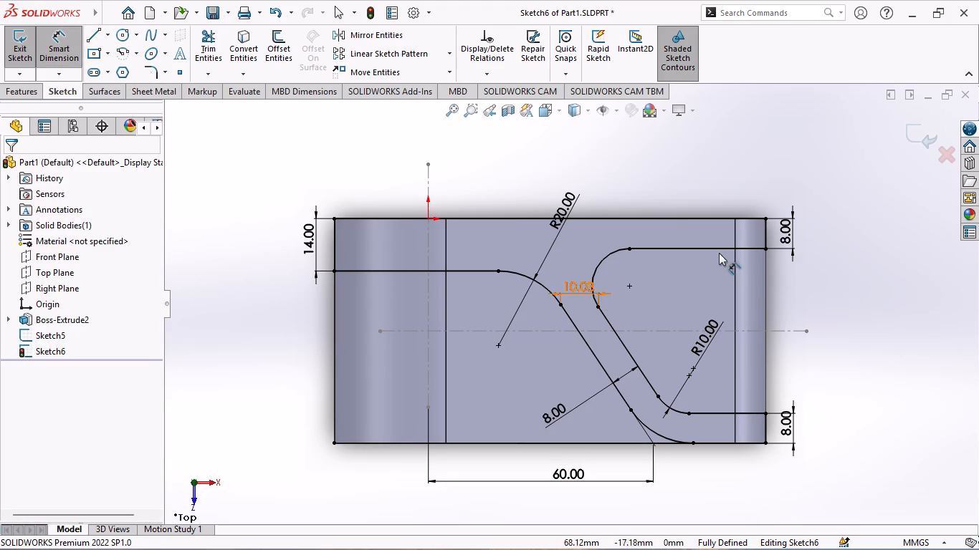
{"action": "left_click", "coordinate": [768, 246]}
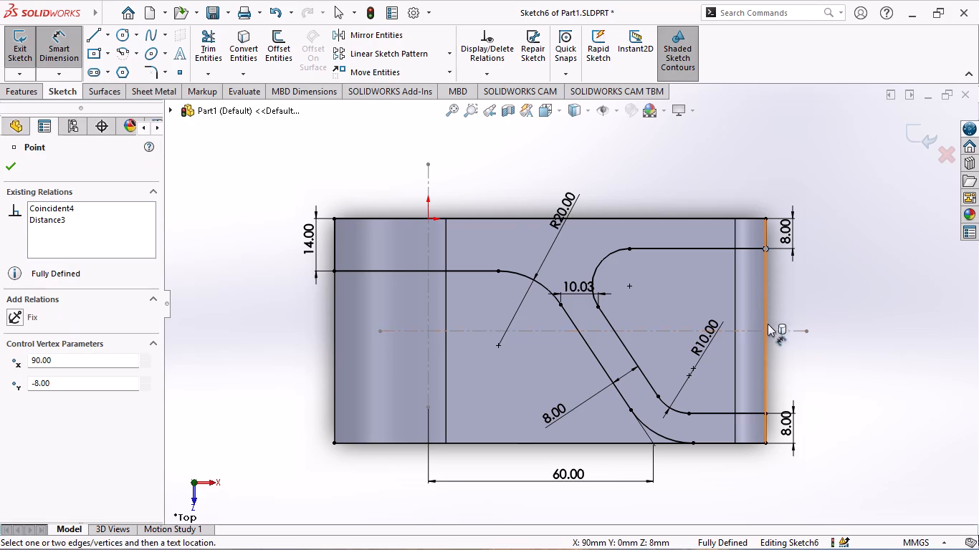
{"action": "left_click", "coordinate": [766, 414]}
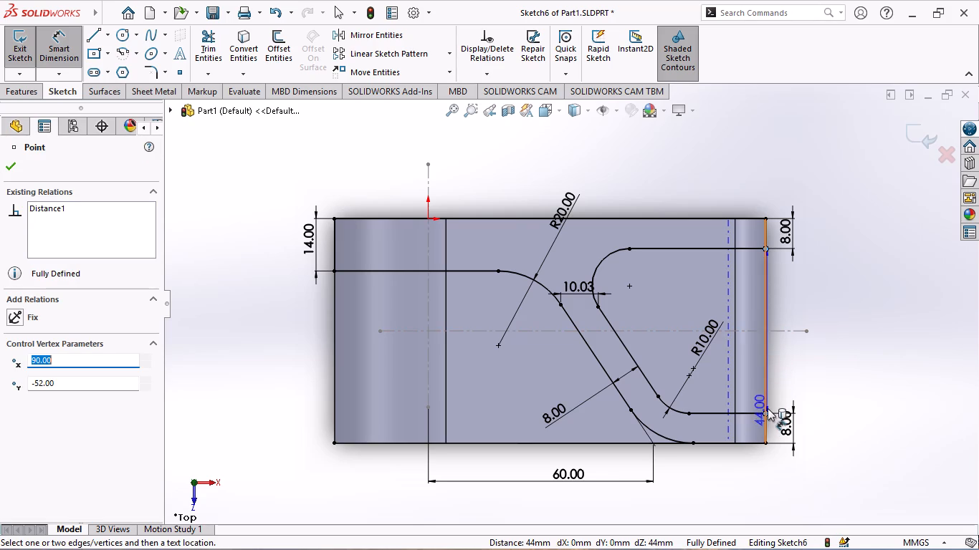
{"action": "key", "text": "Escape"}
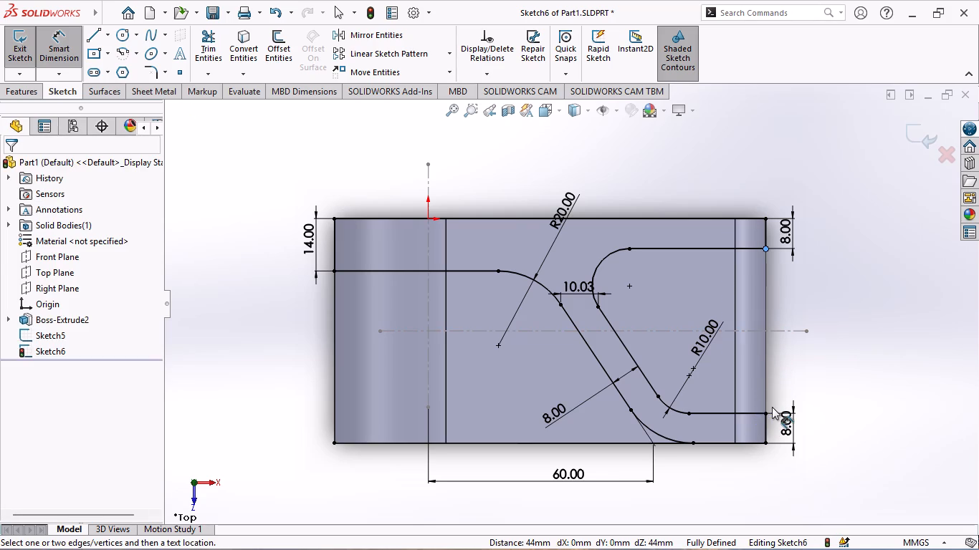
Draw a 44 mm vertical line along the arm's narrow end, joining the inner endpoints of the two 8 mm edges.
{"action": "left_click", "coordinate": [97, 32]}
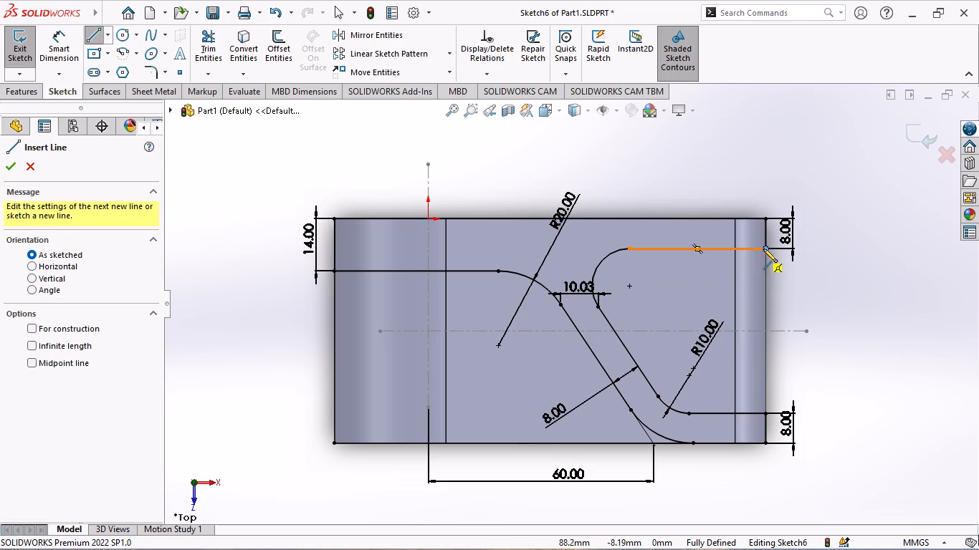
{"action": "key", "text": "Escape"}
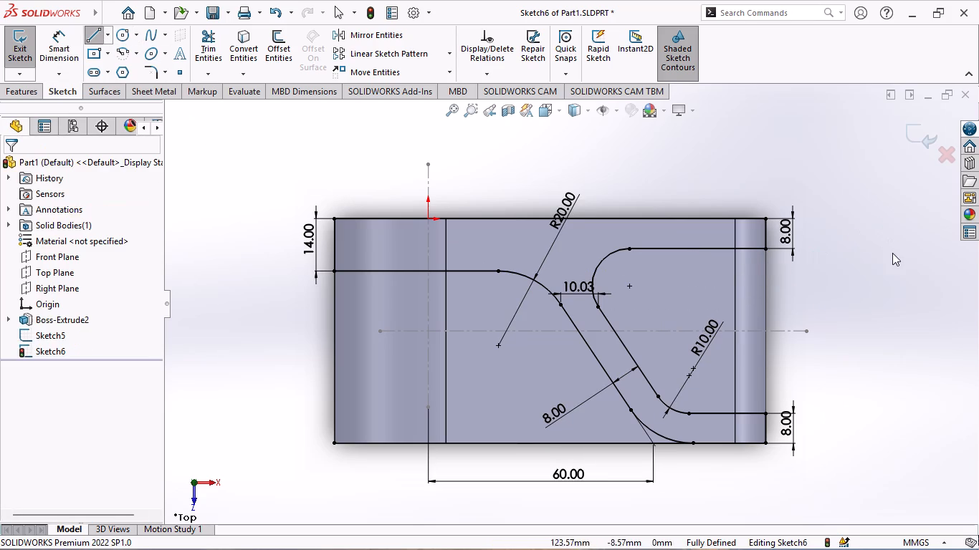
{"action": "left_click", "coordinate": [95, 33]}
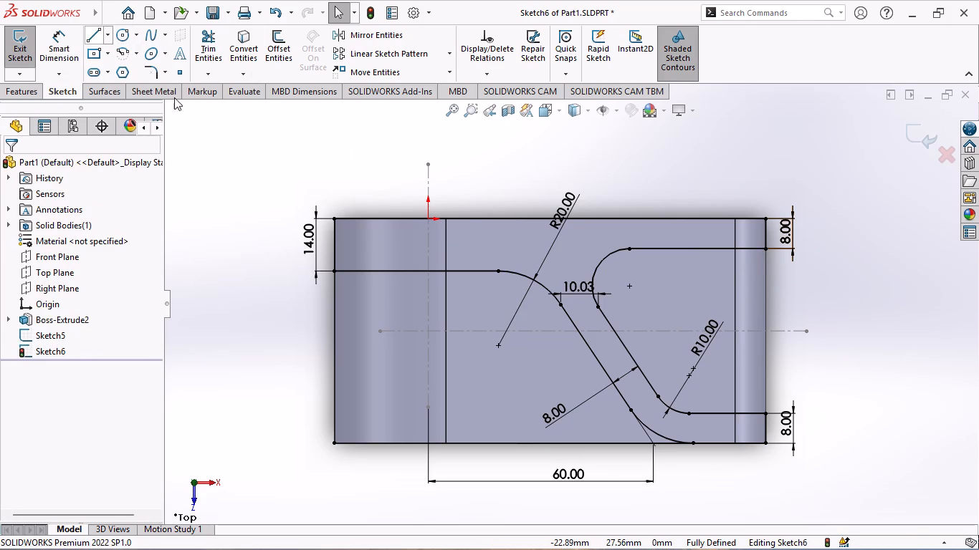
{"action": "left_click", "coordinate": [766, 246]}
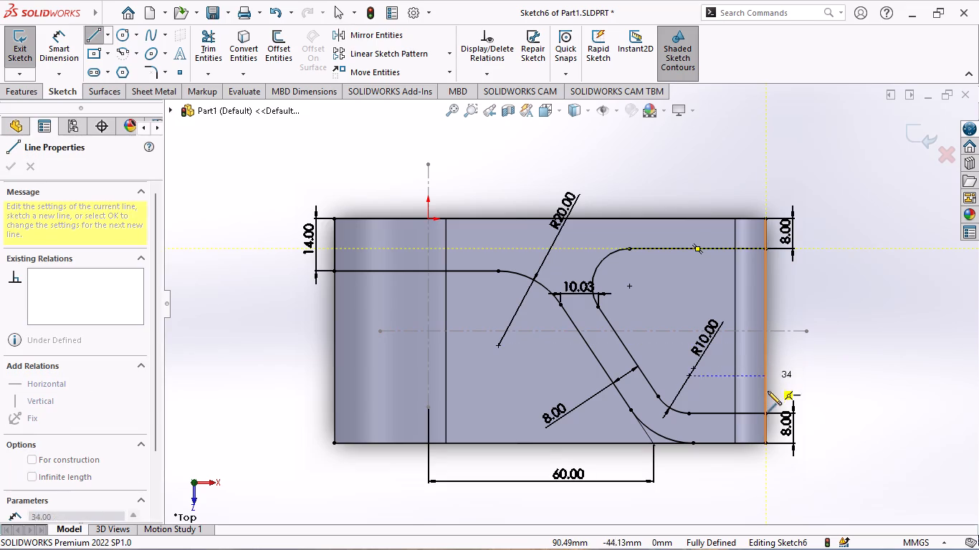
{"action": "left_click", "coordinate": [768, 412]}
{"action": "key", "text": "Escape"}
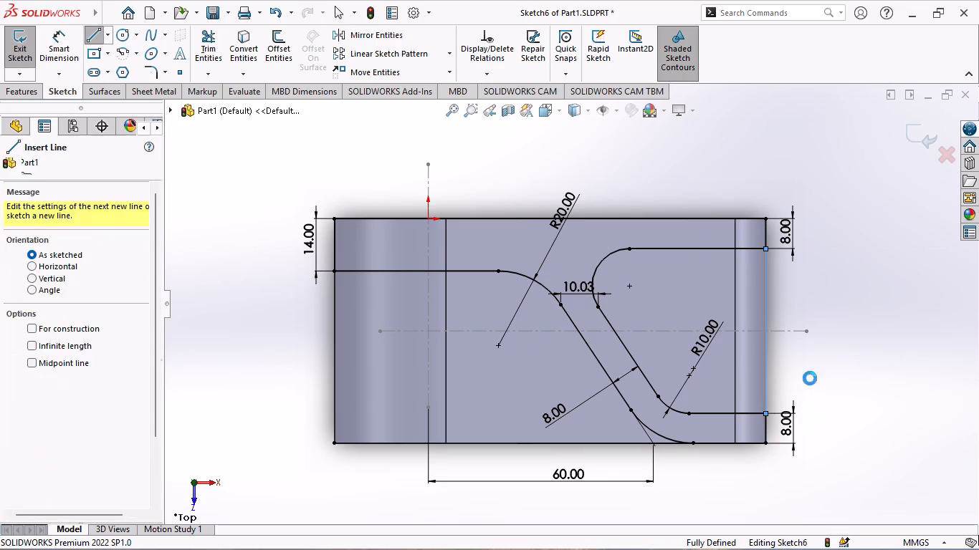
Extrude-cut the stepped lower region and the pocket region at the narrow end, using Through All - Both.
{"action": "middle_click_drag", "start_coordinate": [286, 387], "coordinate": [325, 347]}
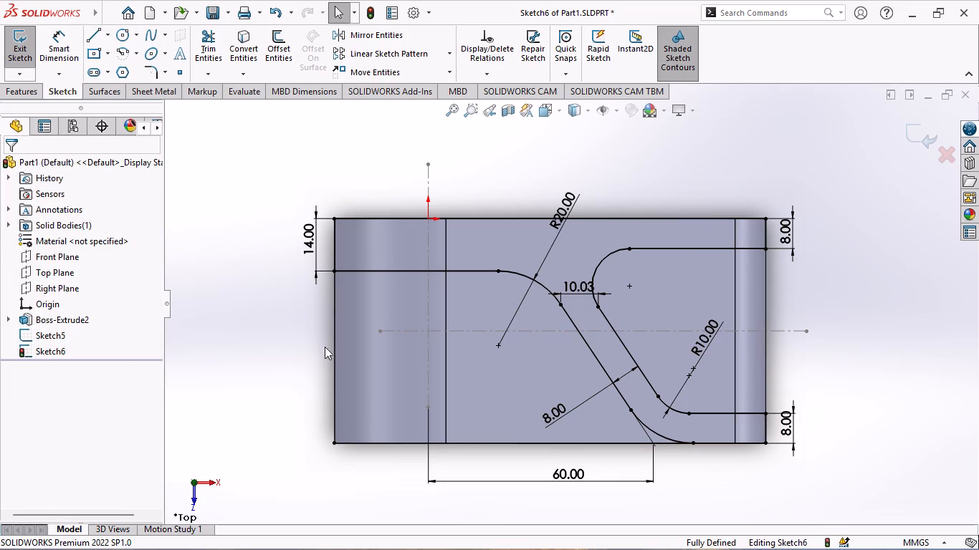
{"action": "middle_click_drag", "start_coordinate": [325, 347], "coordinate": [321, 354]}
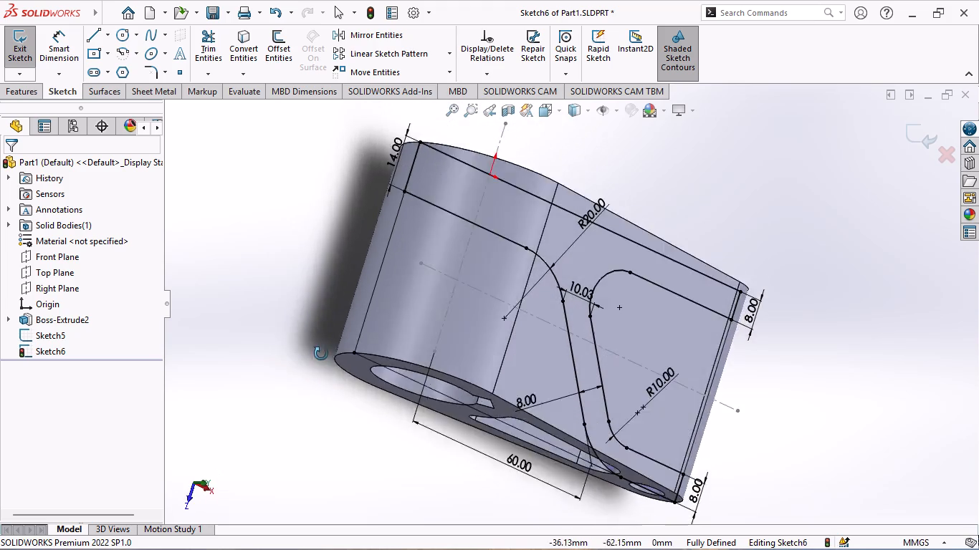
{"action": "middle_click_drag", "start_coordinate": [321, 354], "coordinate": [249, 460]}
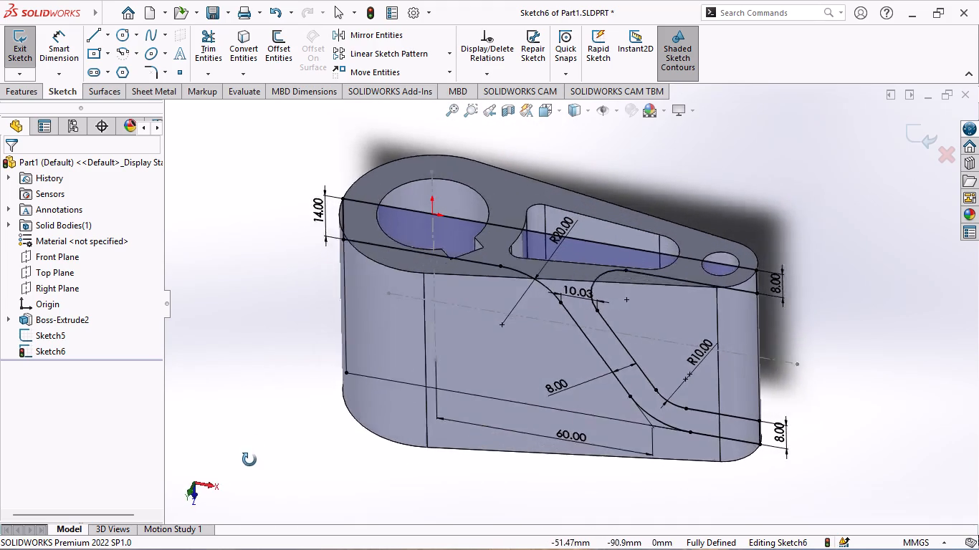
{"action": "middle_click_drag", "start_coordinate": [249, 460], "coordinate": [280, 317]}
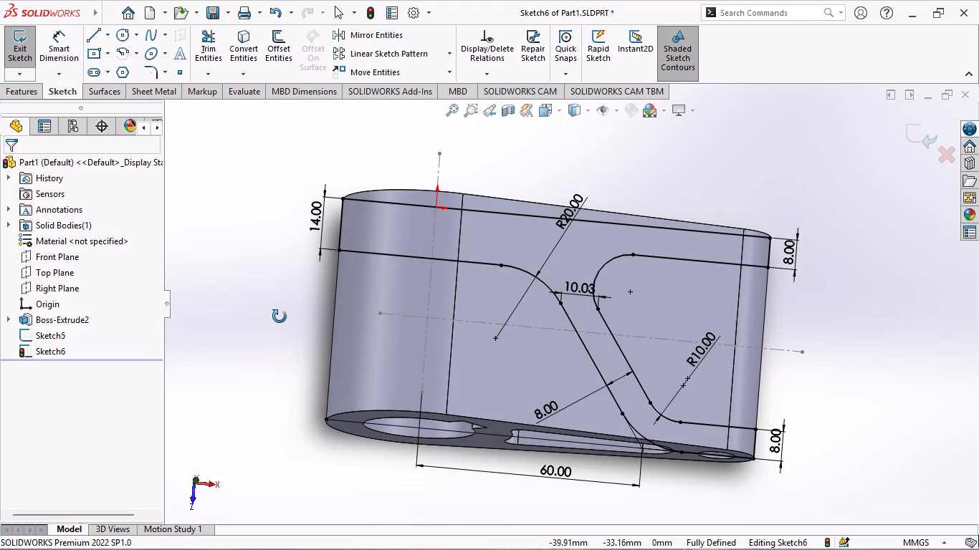
{"action": "middle_click_drag", "start_coordinate": [280, 317], "coordinate": [274, 319]}
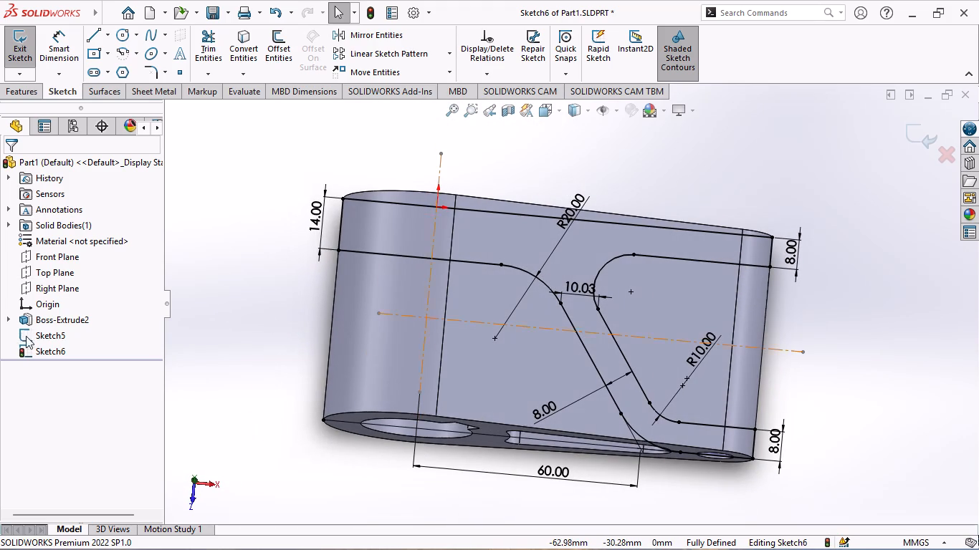
{"action": "left_click", "coordinate": [9, 92]}
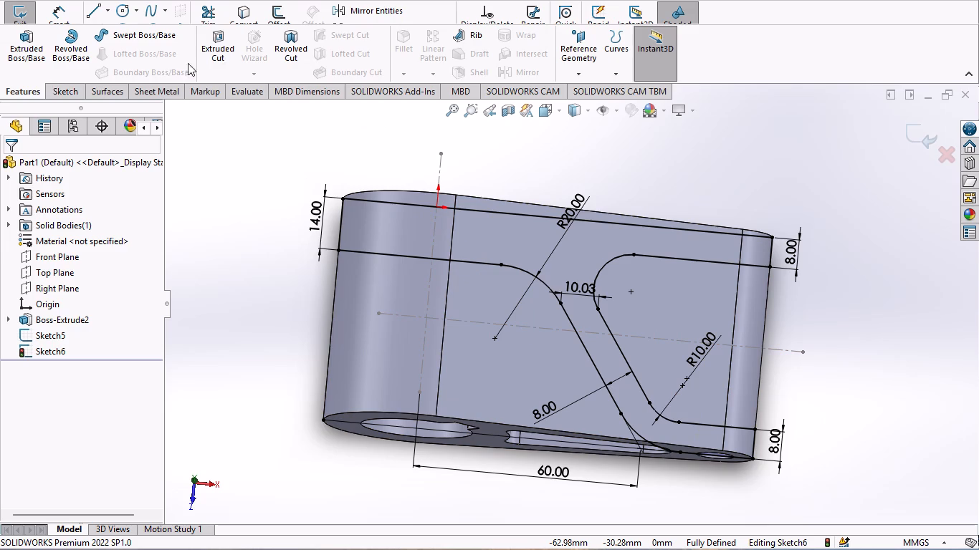
{"action": "left_click", "coordinate": [212, 53]}
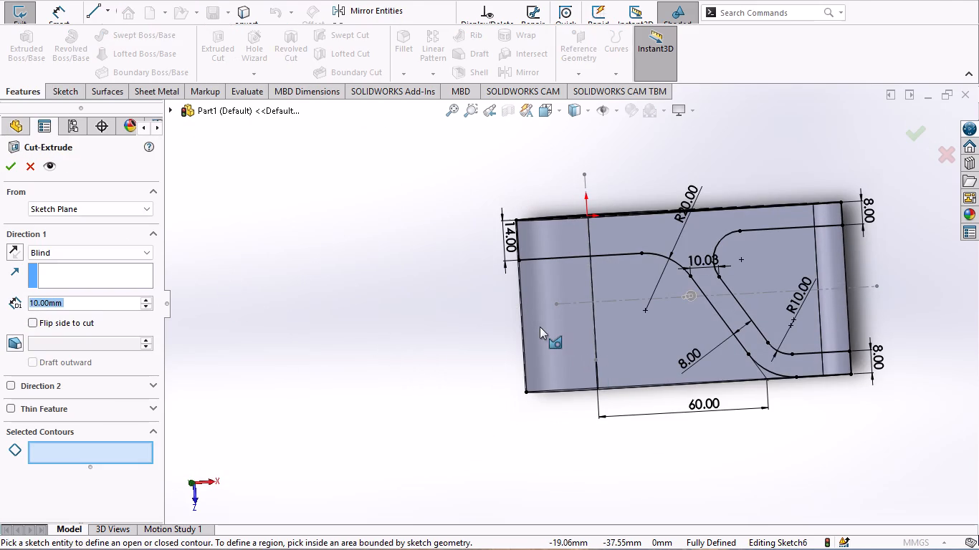
{"action": "left_click", "coordinate": [540, 327]}
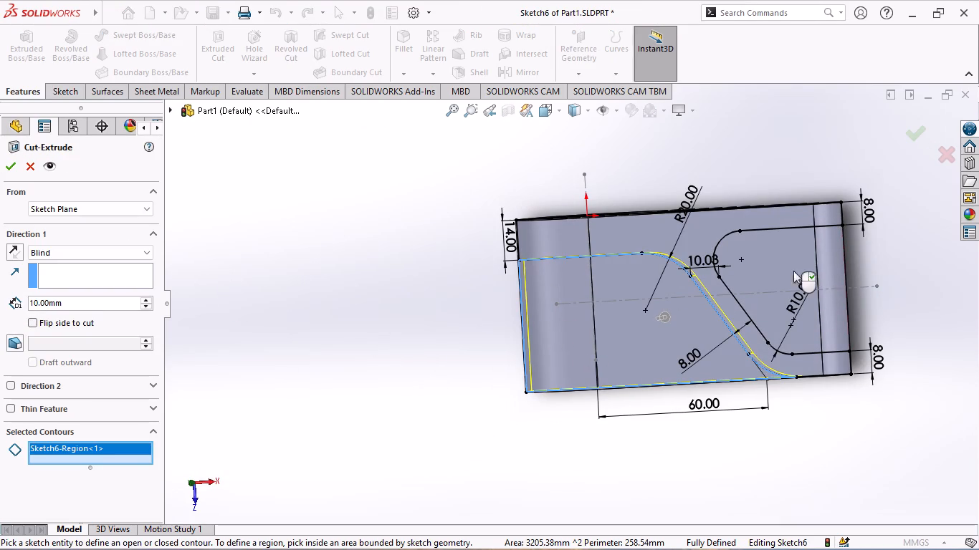
{"action": "left_click", "coordinate": [763, 260]}
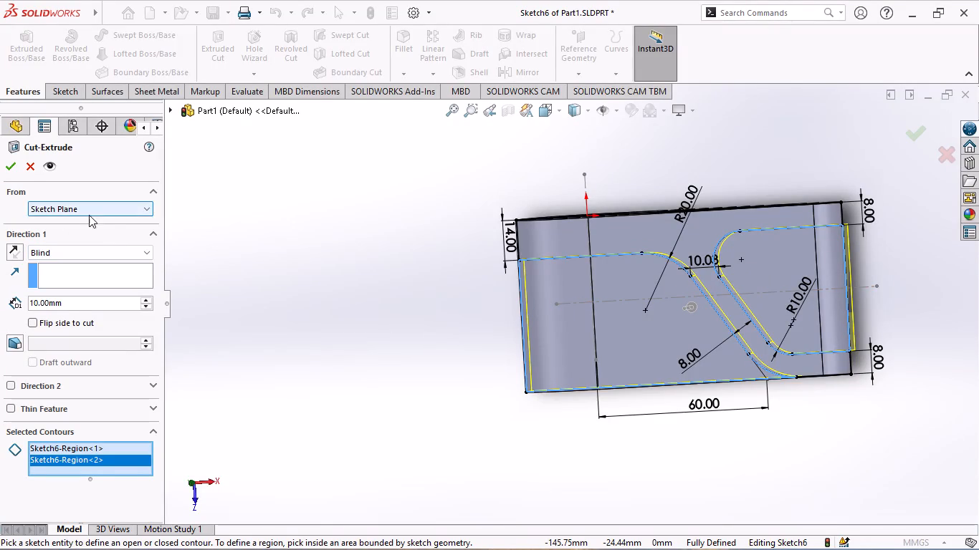
{"action": "left_click", "coordinate": [151, 247]}
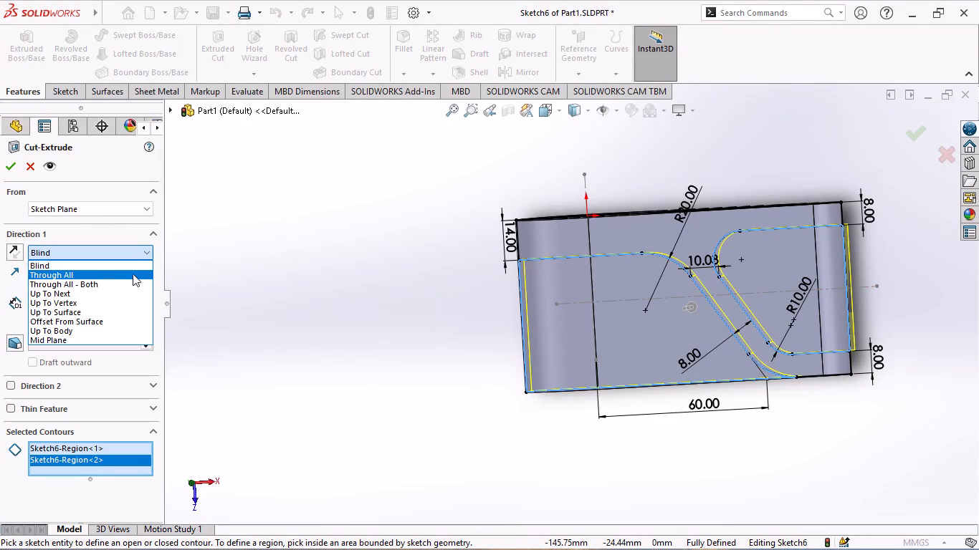
{"action": "left_click", "coordinate": [115, 281]}
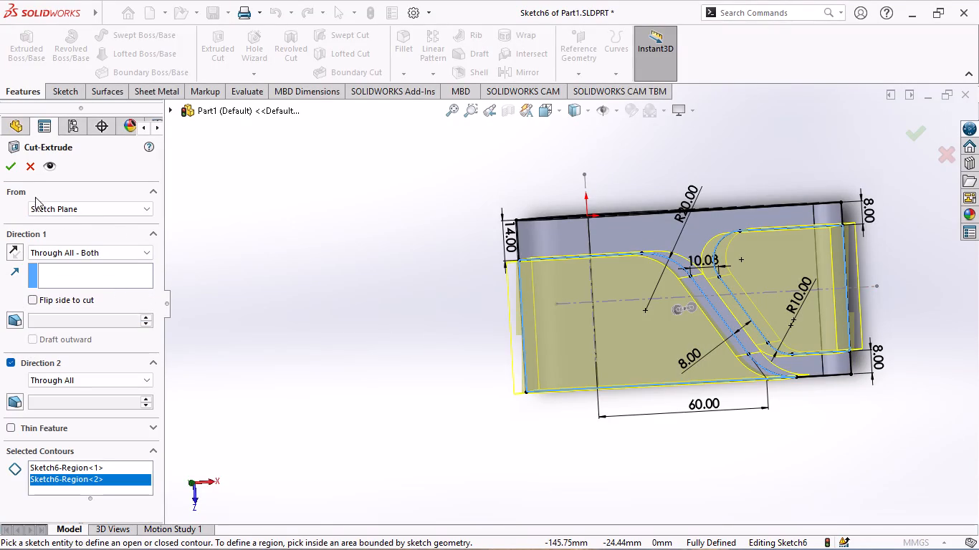
{"action": "left_click", "coordinate": [11, 163]}
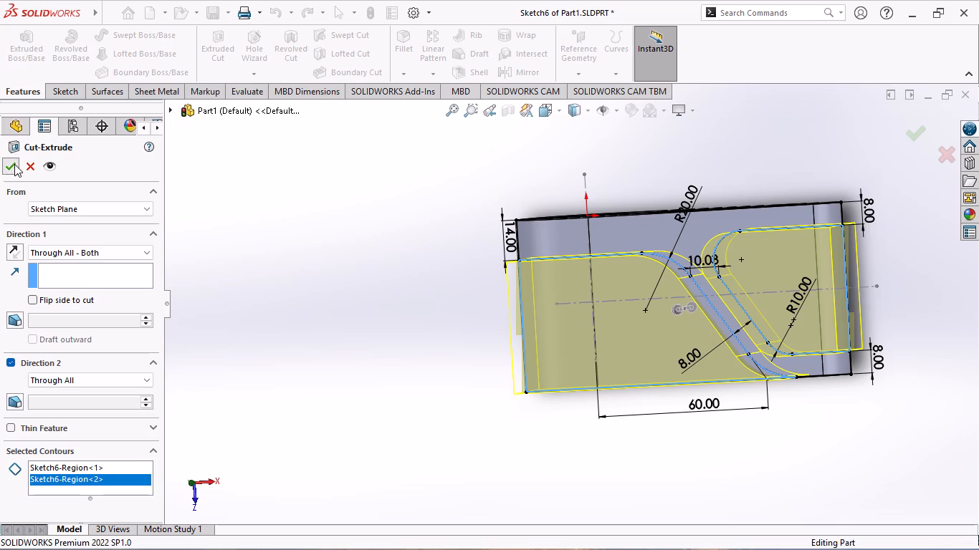
Examine the cut arm from several angles with its sketch highlighting cleared.
{"action": "middle_click_drag", "start_coordinate": [483, 347], "coordinate": [481, 223]}
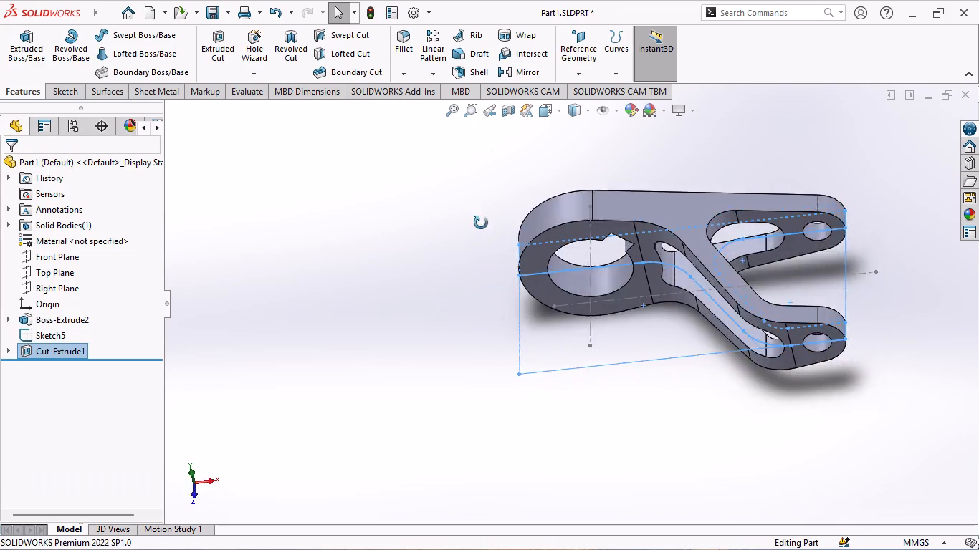
{"action": "middle_click_drag", "start_coordinate": [481, 223], "coordinate": [368, 344]}
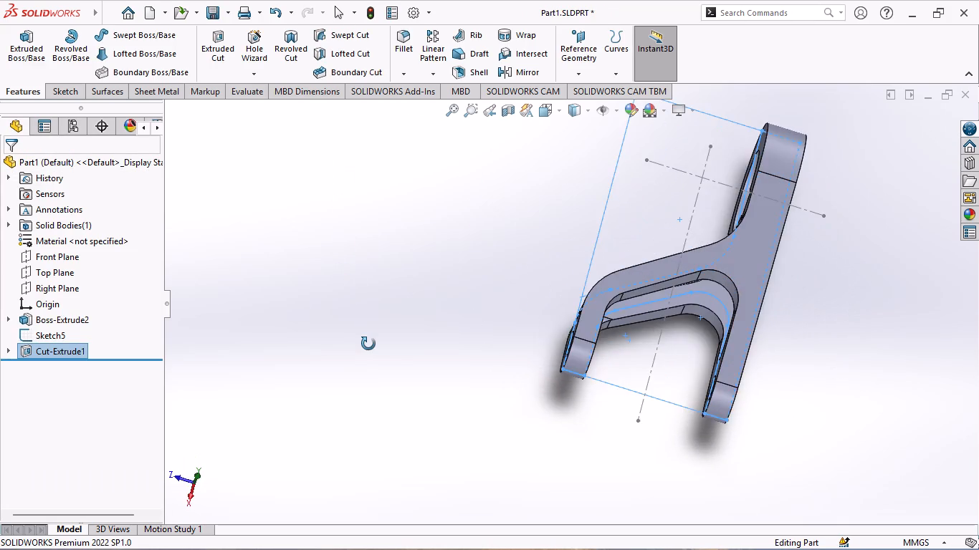
{"action": "middle_click_drag", "start_coordinate": [368, 344], "coordinate": [741, 172]}
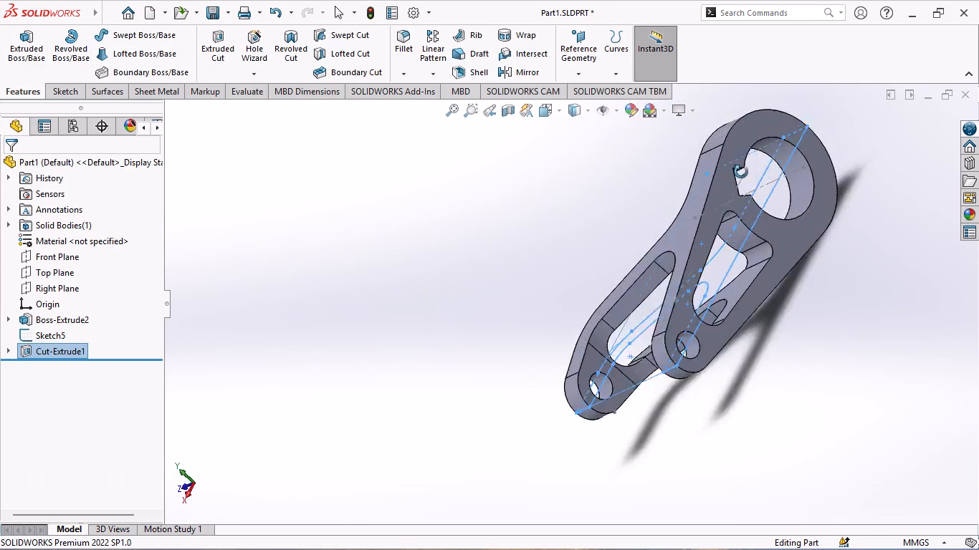
{"action": "middle_click_drag", "start_coordinate": [741, 172], "coordinate": [339, 372]}
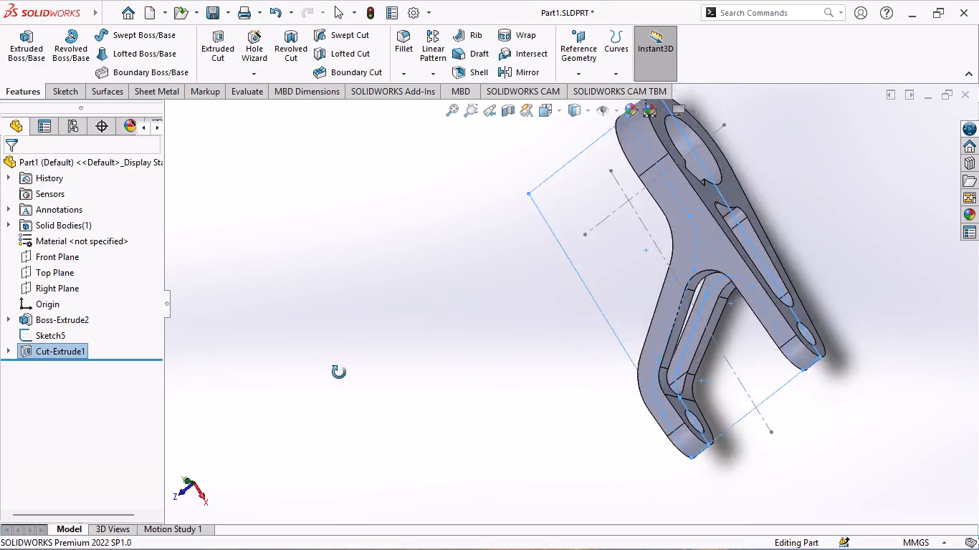
{"action": "middle_click_drag", "start_coordinate": [339, 372], "coordinate": [429, 233]}
{"action": "left_click", "coordinate": [290, 247]}
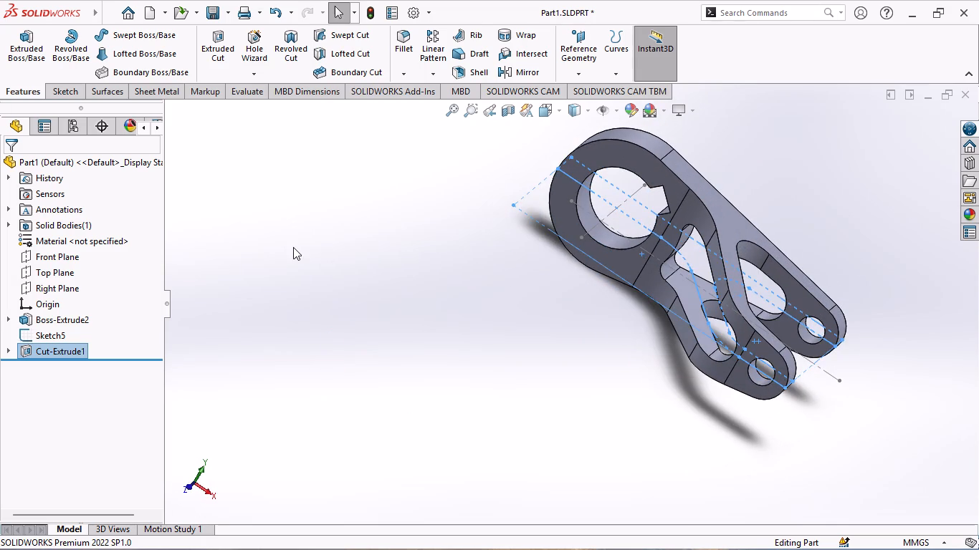
{"action": "left_click_drag", "start_coordinate": [38, 333], "coordinate": [44, 330]}
{"action": "left_click", "coordinate": [50, 309]}
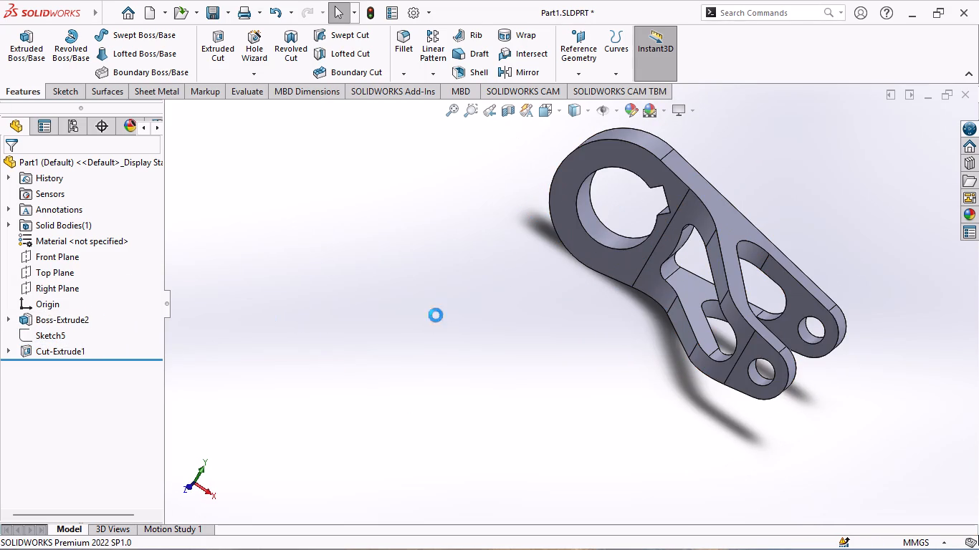
{"action": "scroll", "coordinate": [432, 321], "scroll_direction": "up", "scroll_amount": 1}
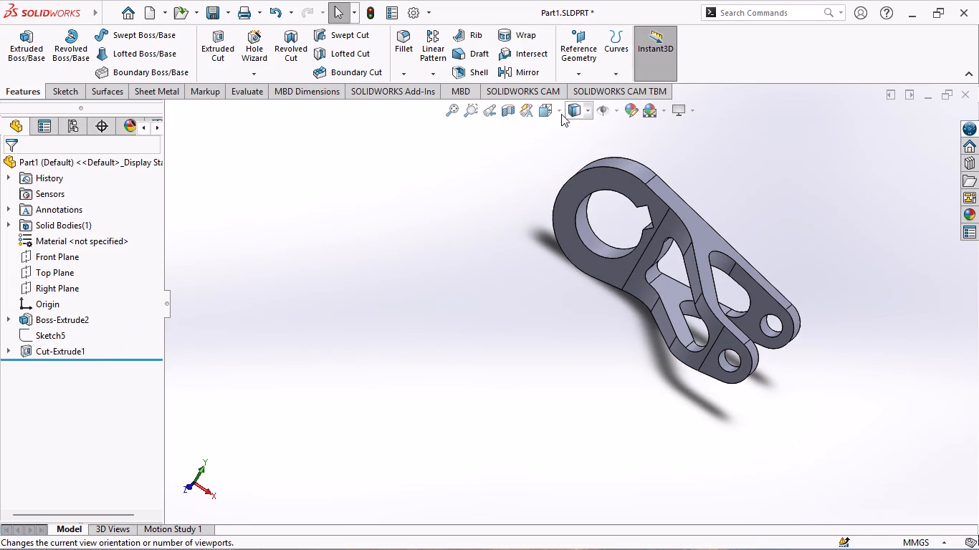
Inspect the arm in the Front and Top standard views and in an angled view showing both forked ends.
{"action": "left_click", "coordinate": [560, 114]}
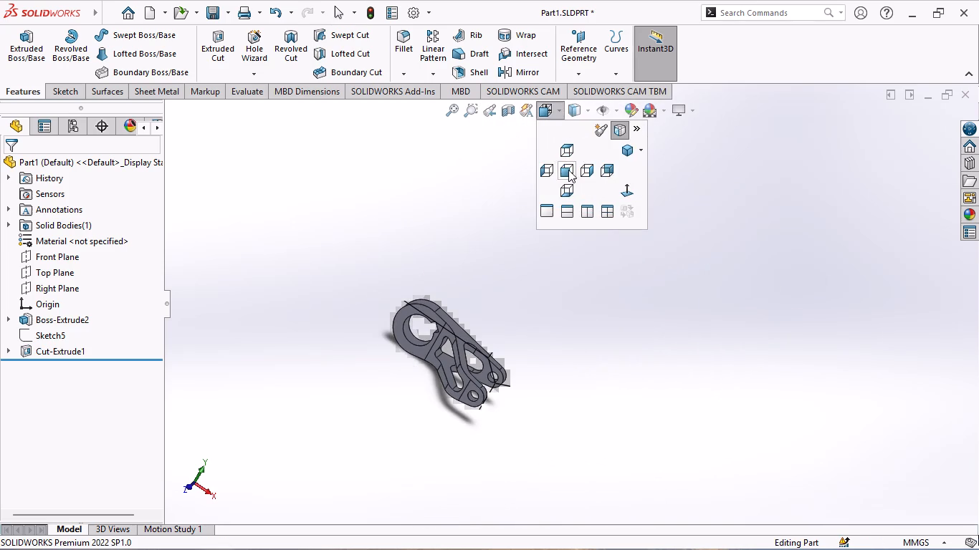
{"action": "left_click", "coordinate": [568, 170]}
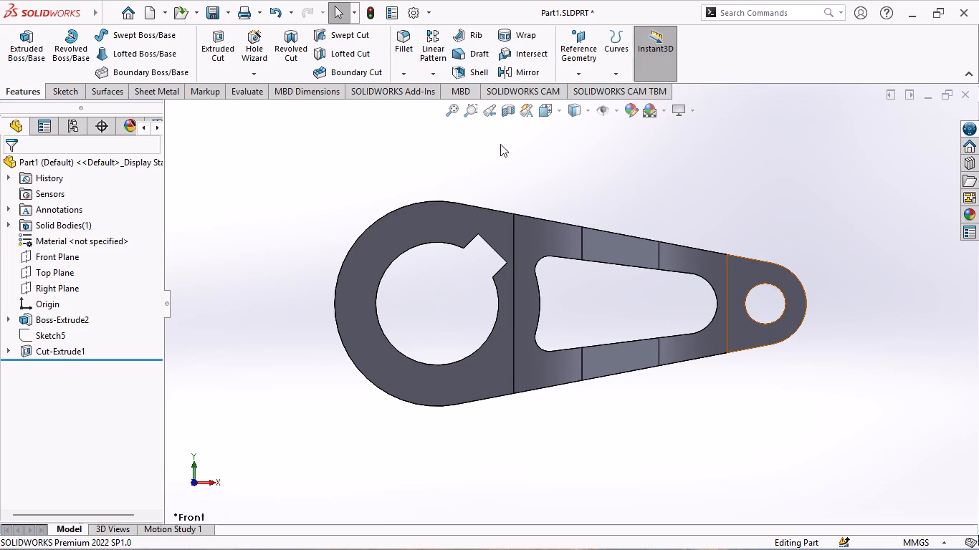
{"action": "left_click", "coordinate": [561, 115]}
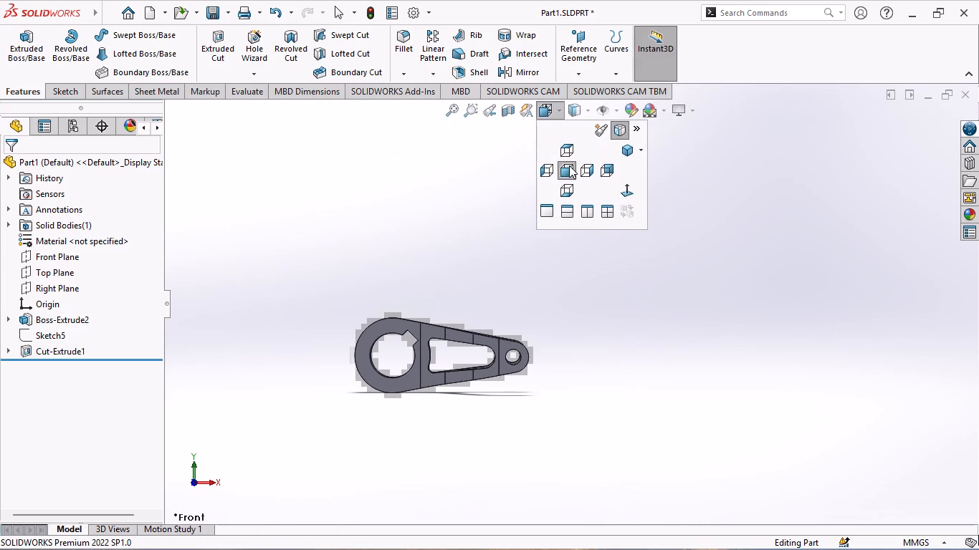
{"action": "left_click", "coordinate": [570, 165]}
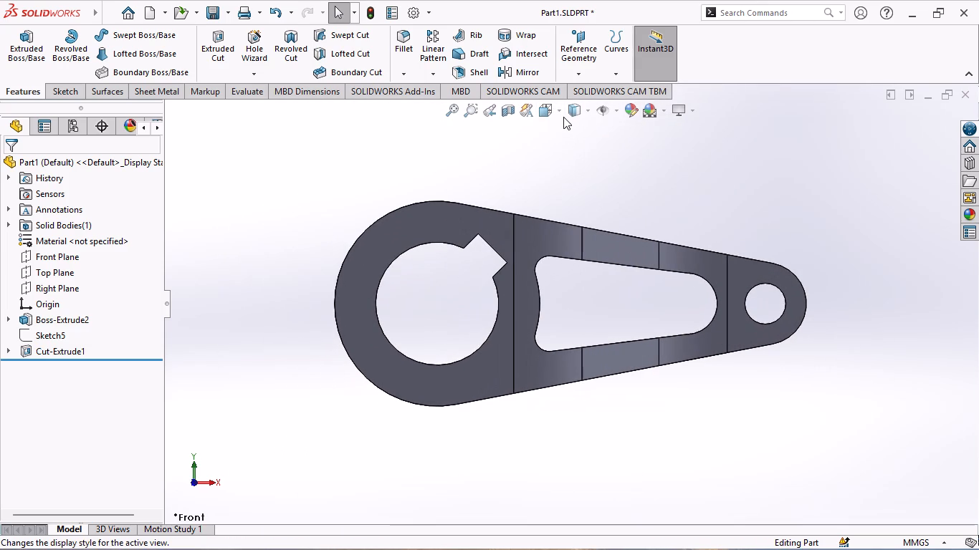
{"action": "left_click", "coordinate": [553, 104]}
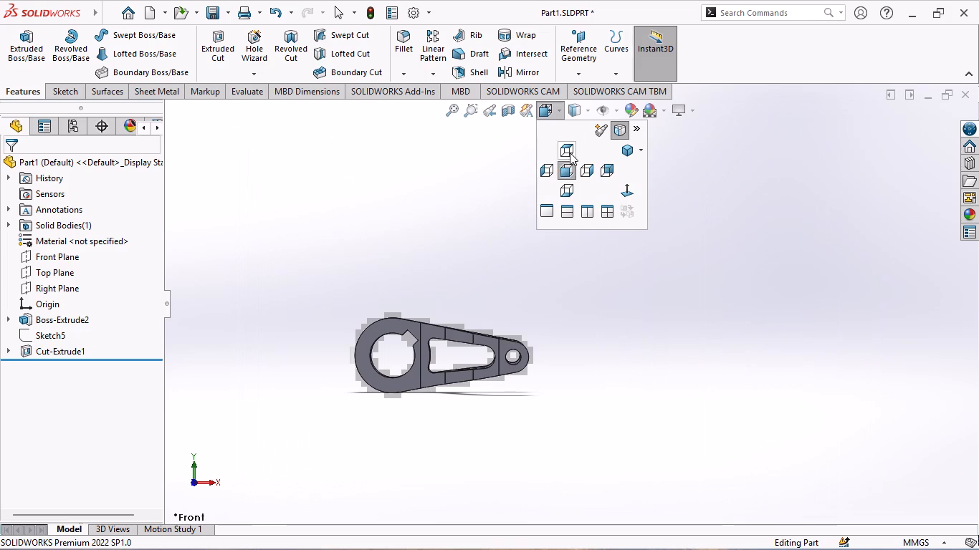
{"action": "left_click", "coordinate": [569, 153]}
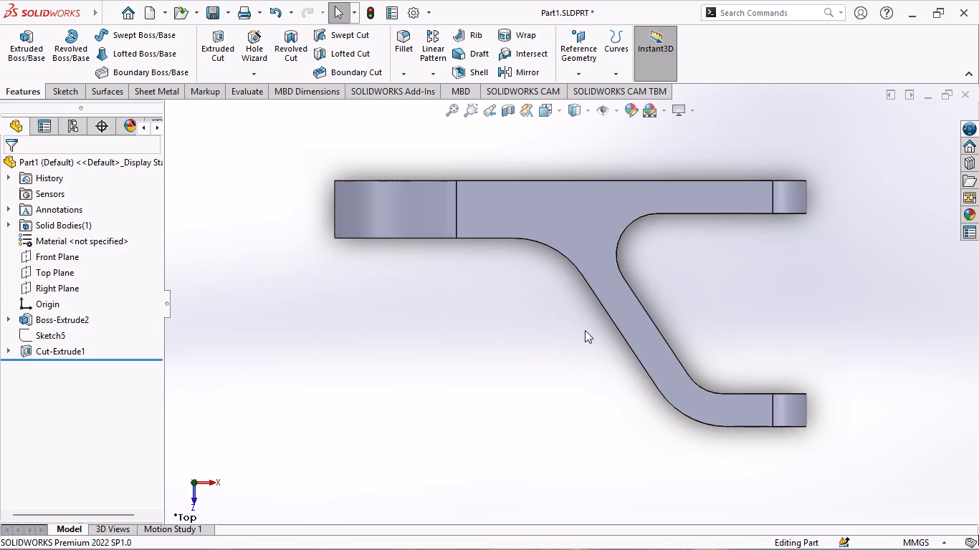
{"action": "middle_click_drag", "start_coordinate": [723, 333], "coordinate": [735, 236]}
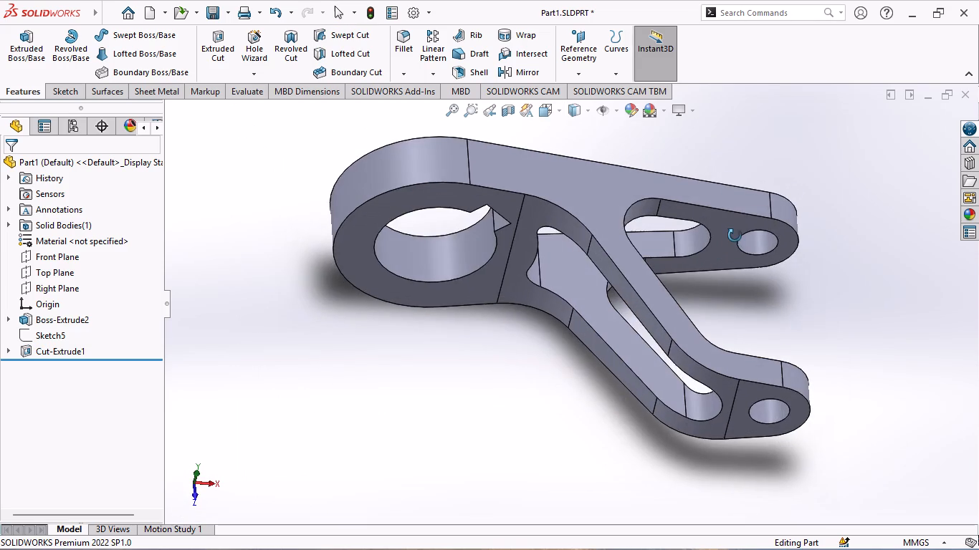
{"action": "middle_click_drag", "start_coordinate": [735, 236], "coordinate": [676, 200]}
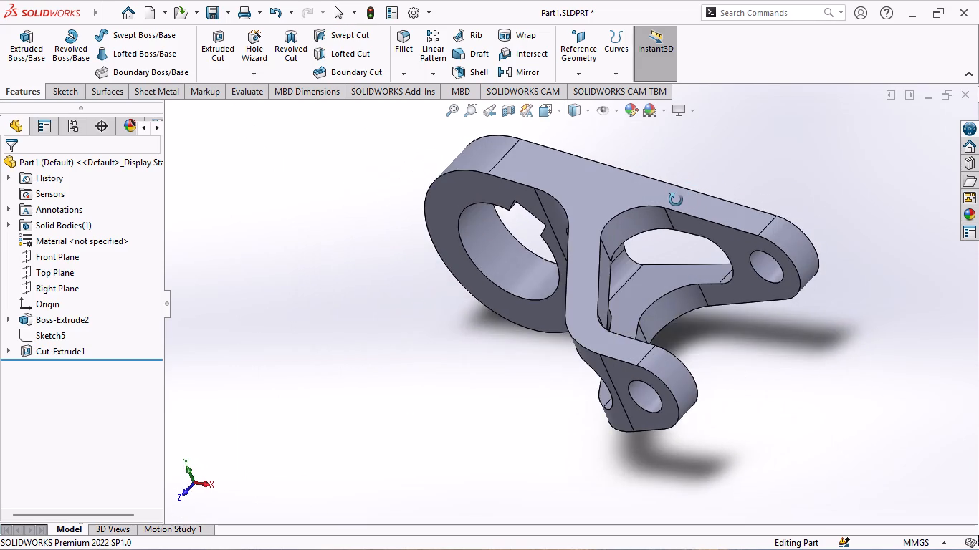
{"action": "middle_click_drag", "start_coordinate": [676, 200], "coordinate": [730, 206]}
{"action": "scroll", "coordinate": [730, 206], "scroll_direction": "up", "scroll_amount": 1}
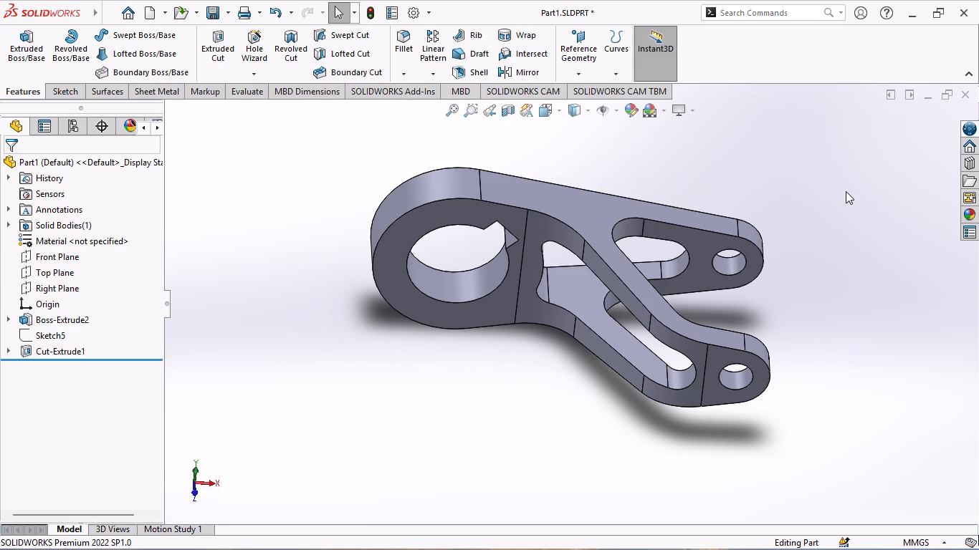
Save the part.
{"action": "key", "text": "ctrl+s"}
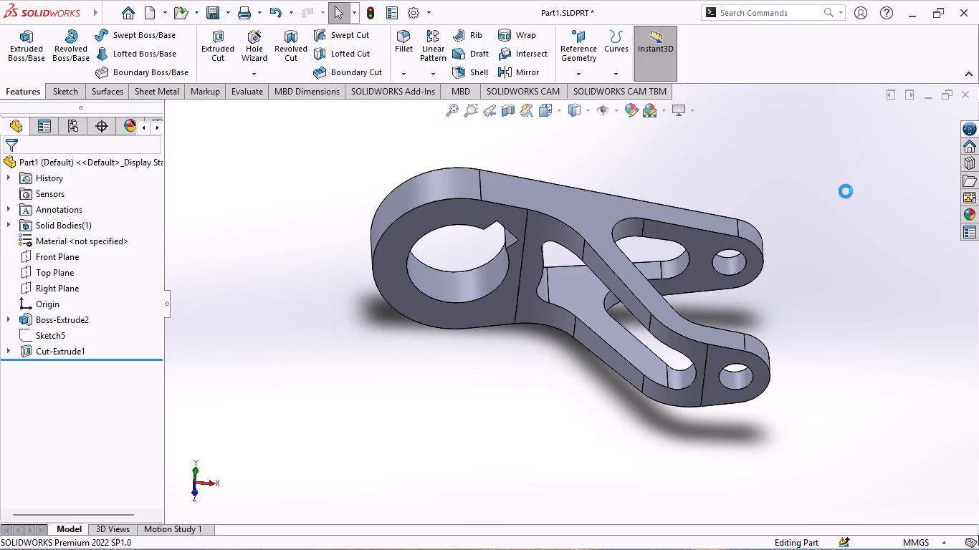
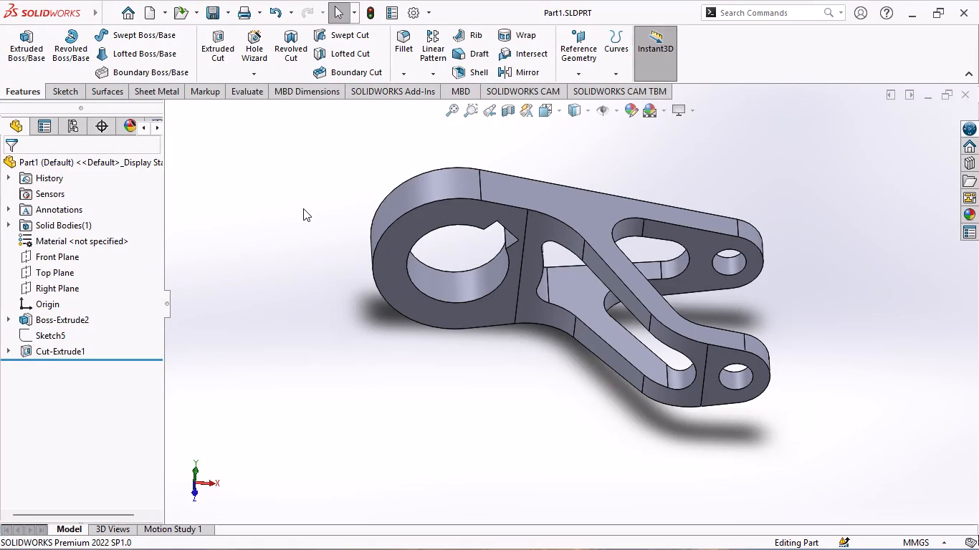
Capture a rectangular screenshot of the whole forked arm in its angled view with the Snipping Tool.
{"action": "key", "text": "shift+super+s"}
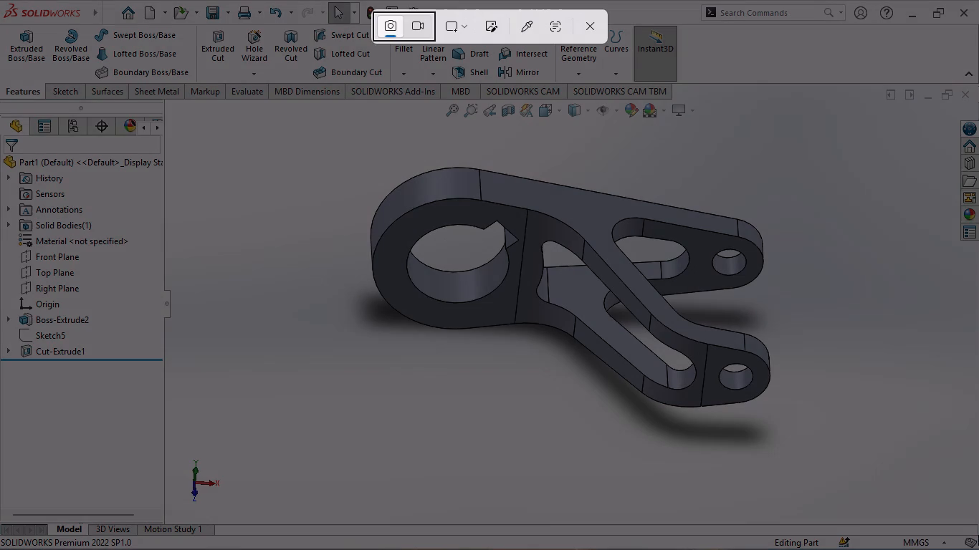
{"action": "left_click_drag", "start_coordinate": [300, 146], "coordinate": [681, 206]}
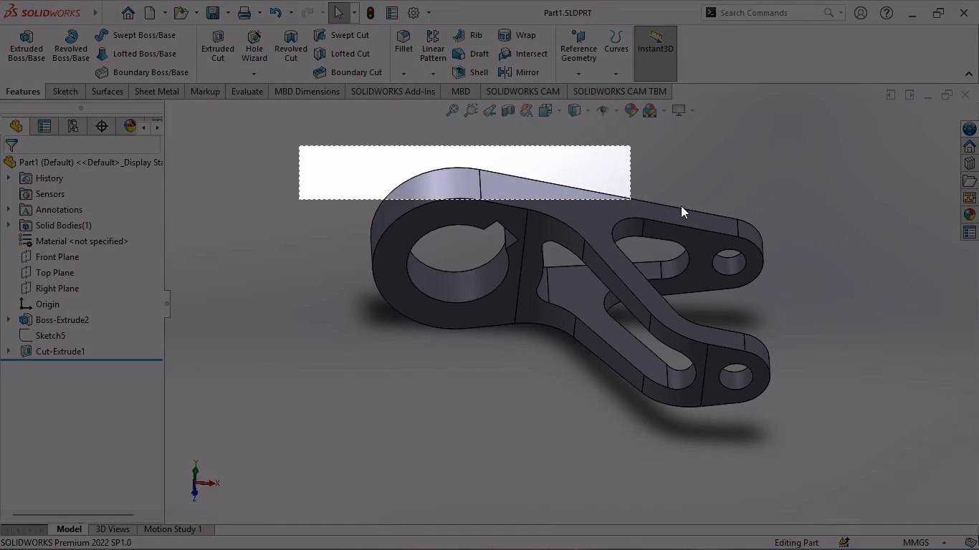
{"action": "left_click_drag", "start_coordinate": [681, 206], "coordinate": [831, 455]}
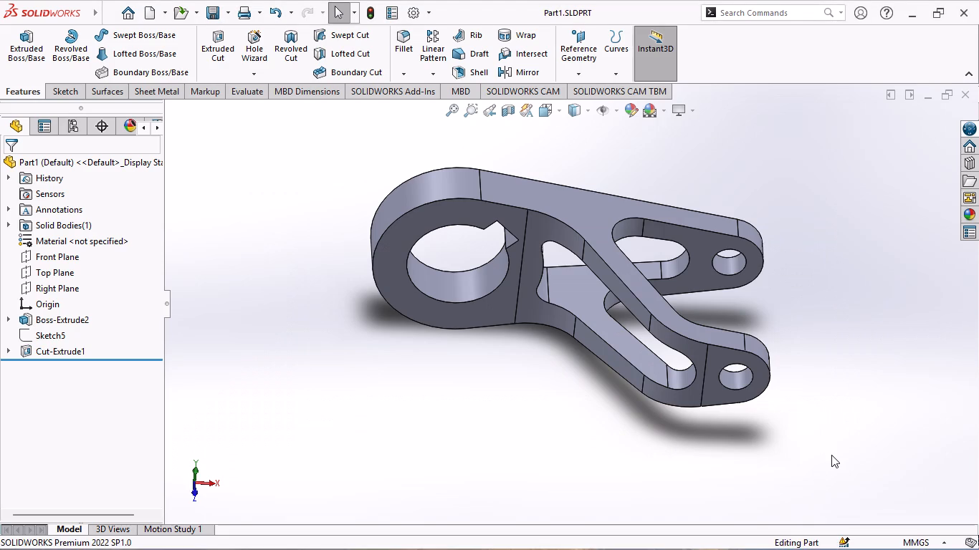